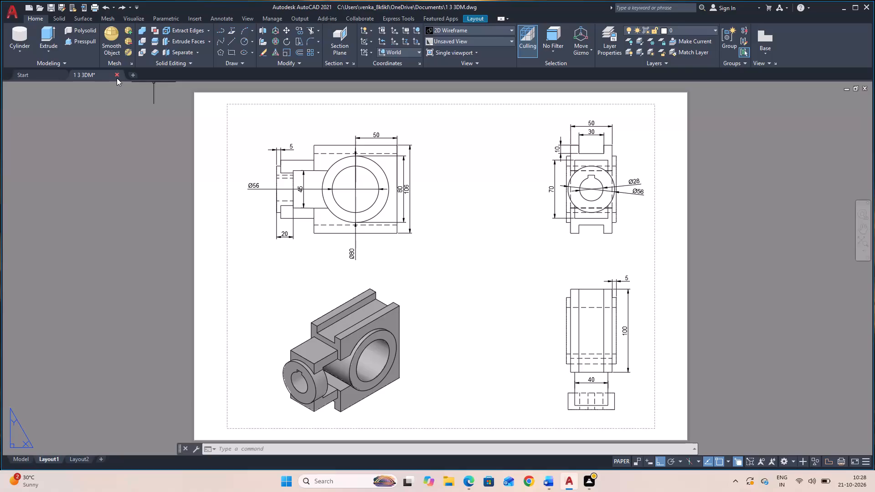
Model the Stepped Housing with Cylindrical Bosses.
Close the 1 3 3DM drawing without saving changes and start a new blank drawing.
left_click(115, 74)
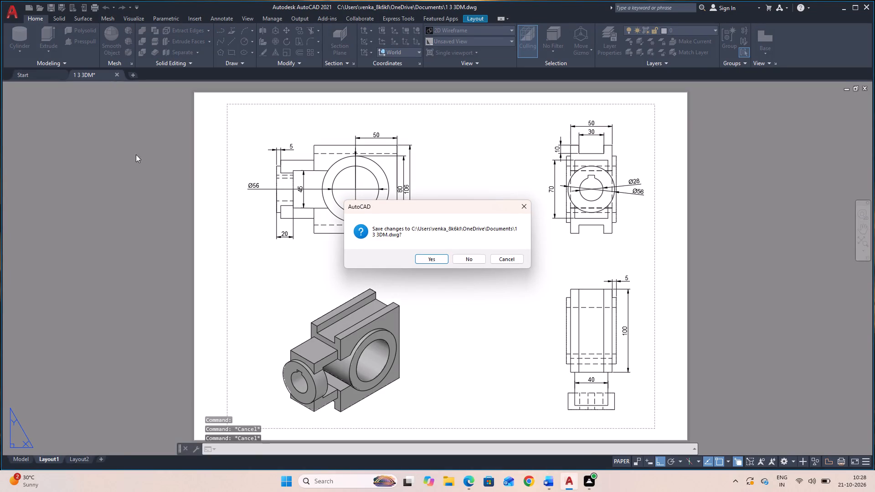
left_click(464, 256)
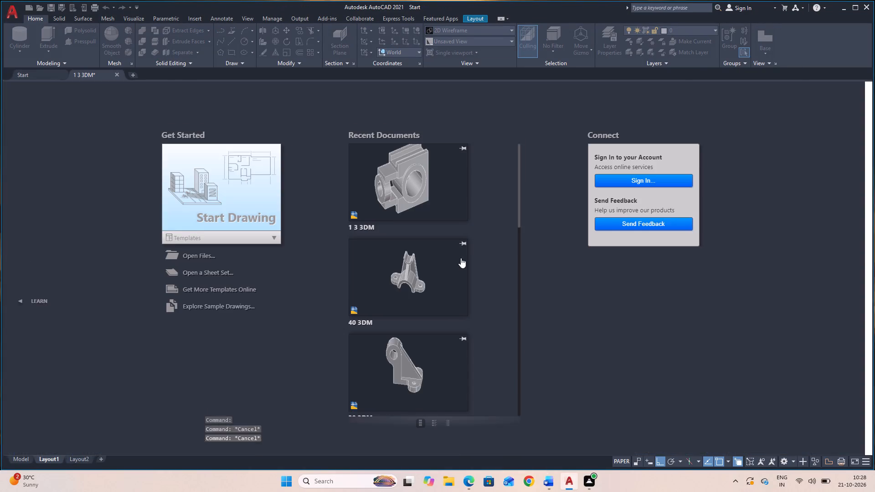
left_click(231, 183)
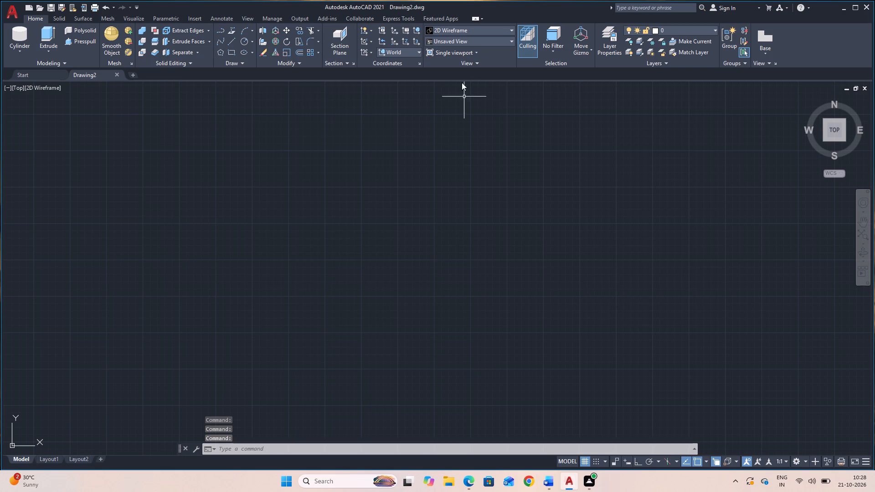
Display the model space in the Shaded with edges visual style from the SE Isometric view.
left_click(482, 31)
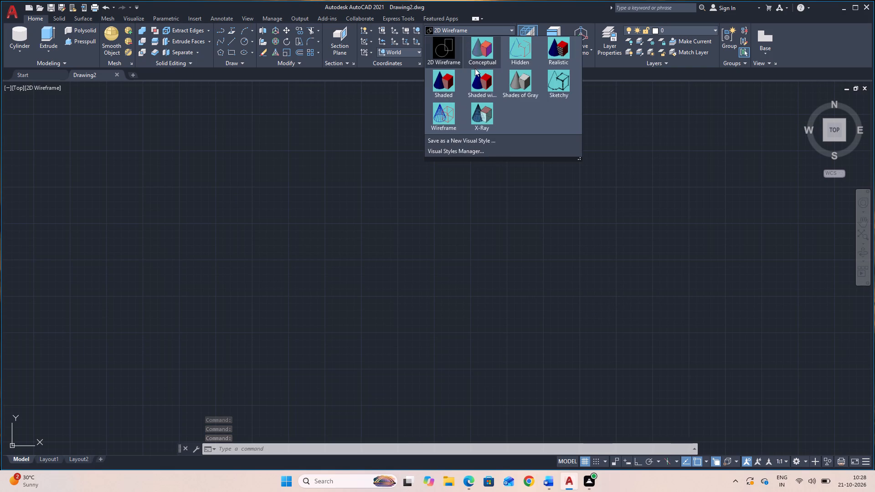
left_click(484, 77)
left_click(479, 43)
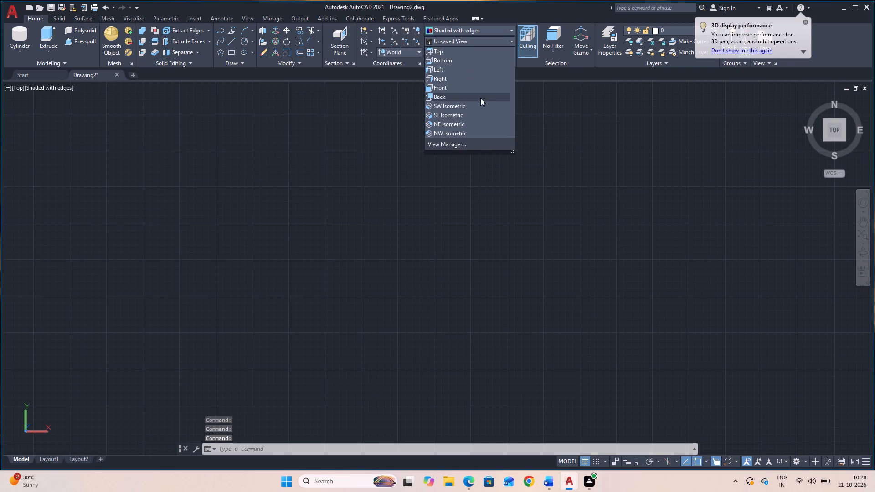
left_click(476, 114)
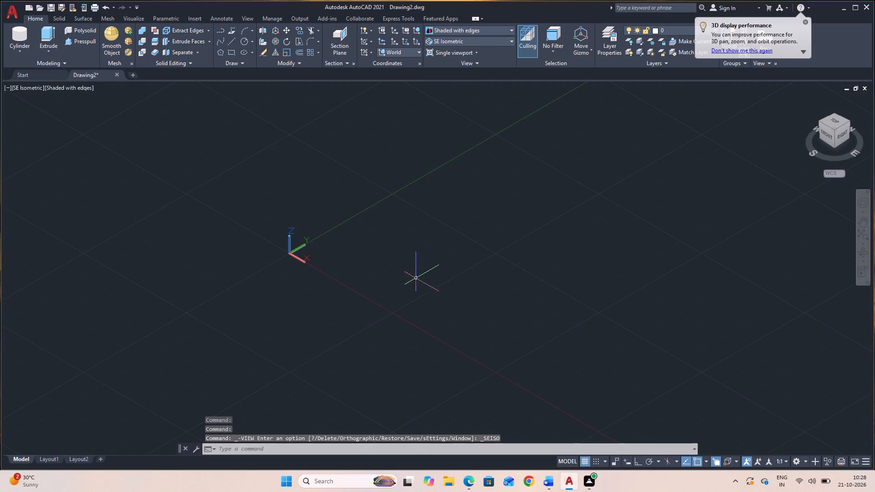
Create a horizontal cylinder of radius 45 and length 50, using an axis endpoint along negative Y with Ortho on.
middle_click_drag(419, 252, 190, 442)
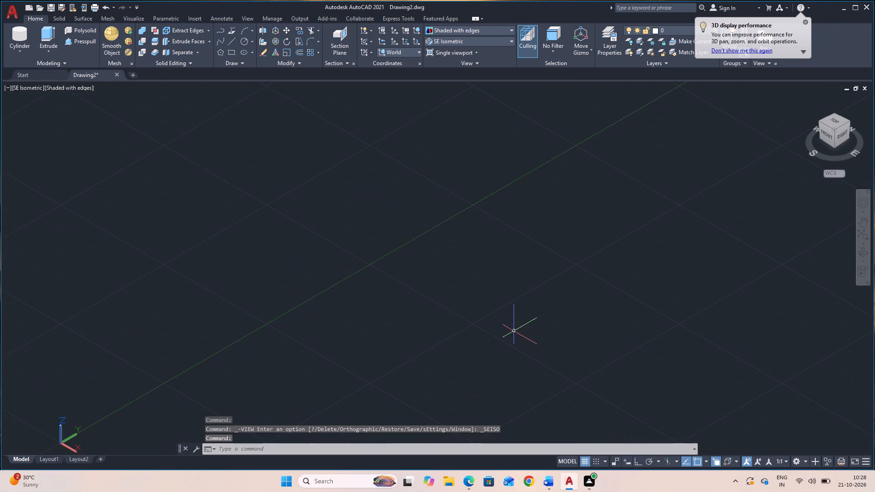
middle_click_drag(514, 330, 413, 206)
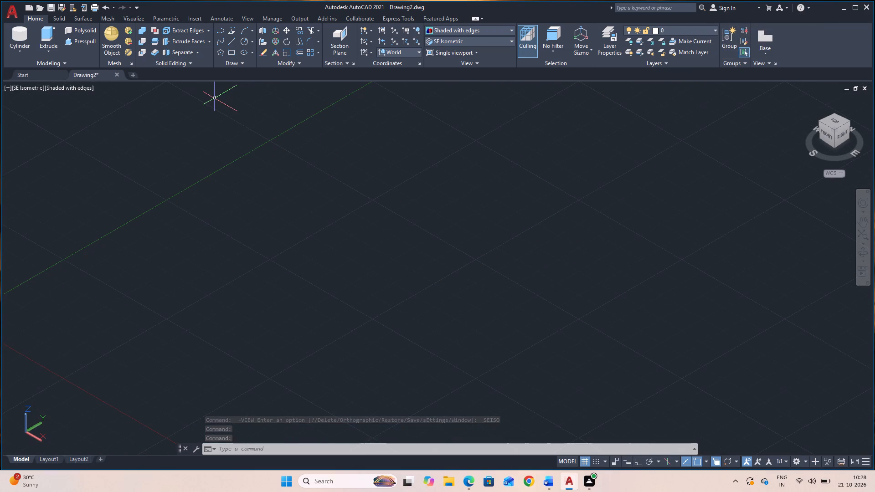
left_click(18, 36)
left_click(381, 314)
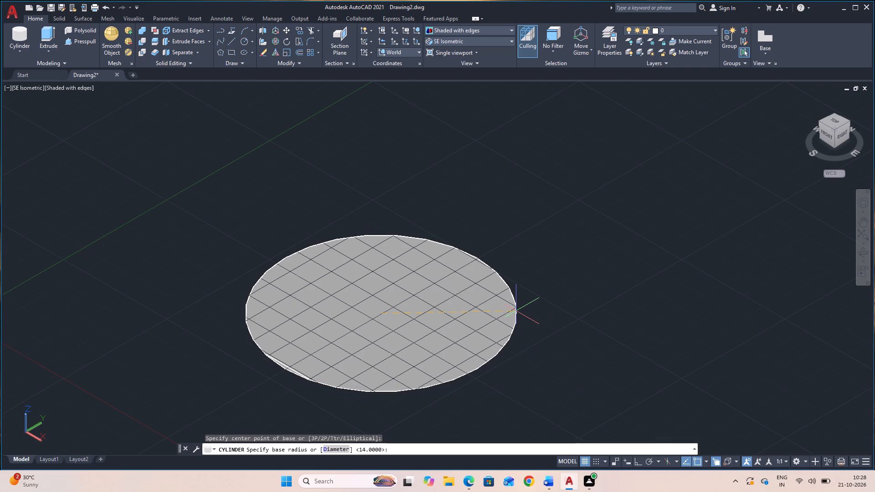
type("45")
key("Return")
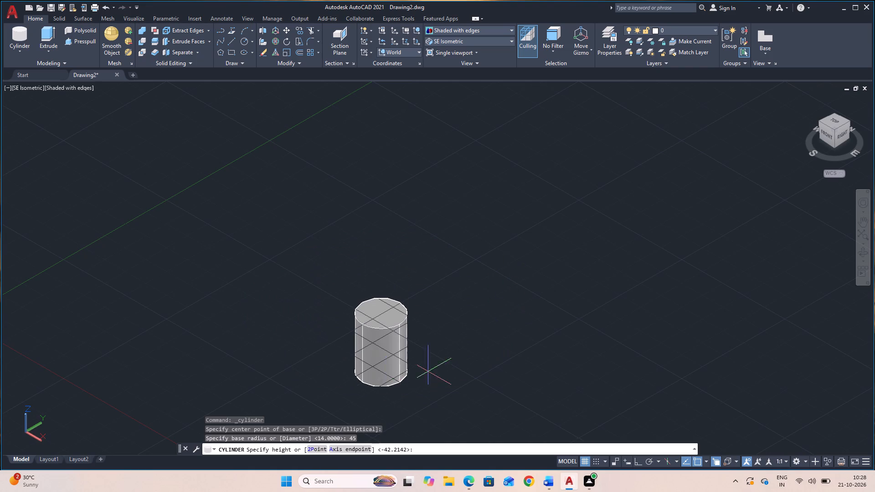
left_click(359, 448)
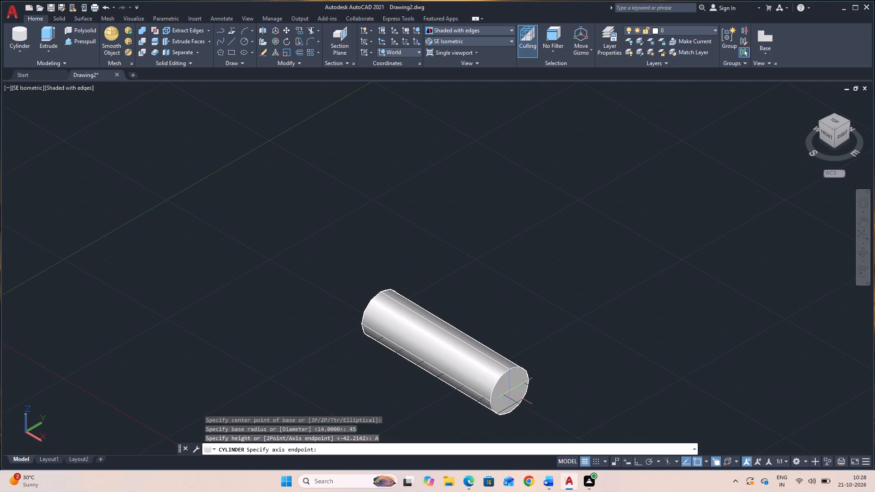
key("F8")
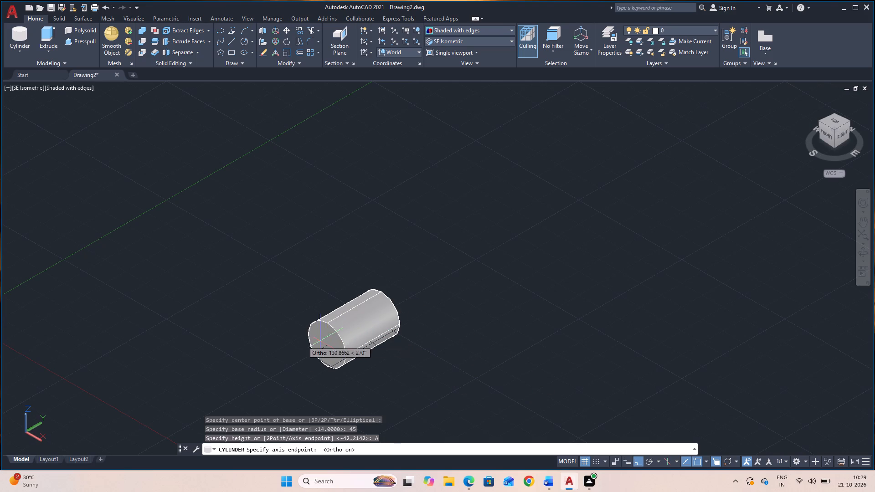
type("50")
key("Return")
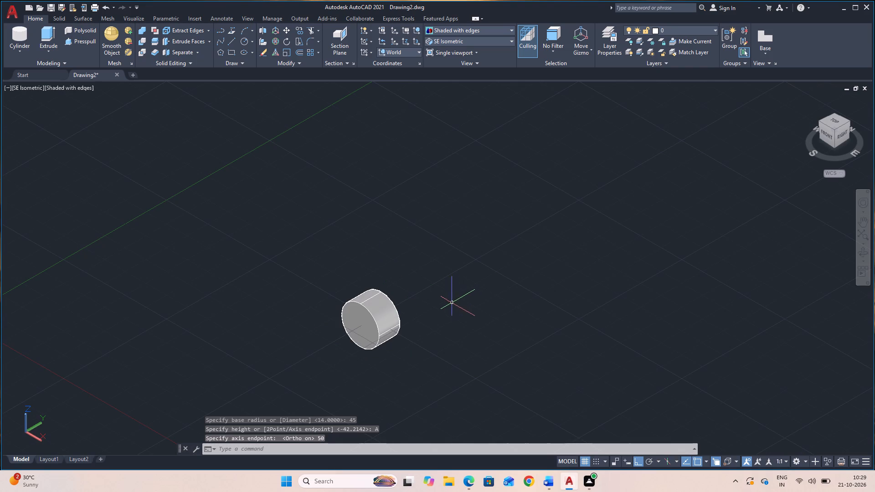
Move the radius 45 cylinder straight up along Z, clear of the grid plane, using a point on its front face's bottom edge as base.
scroll(445, 305, "up", 2)
middle_click_drag(397, 371, 615, 315)
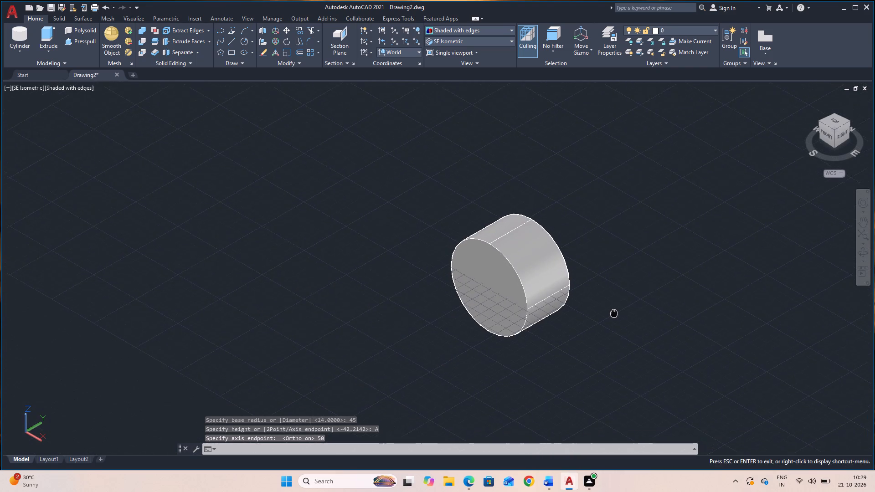
middle_click_drag(615, 315, 616, 322)
scroll(628, 320, "up", 2)
middle_click_drag(611, 312, 710, 307)
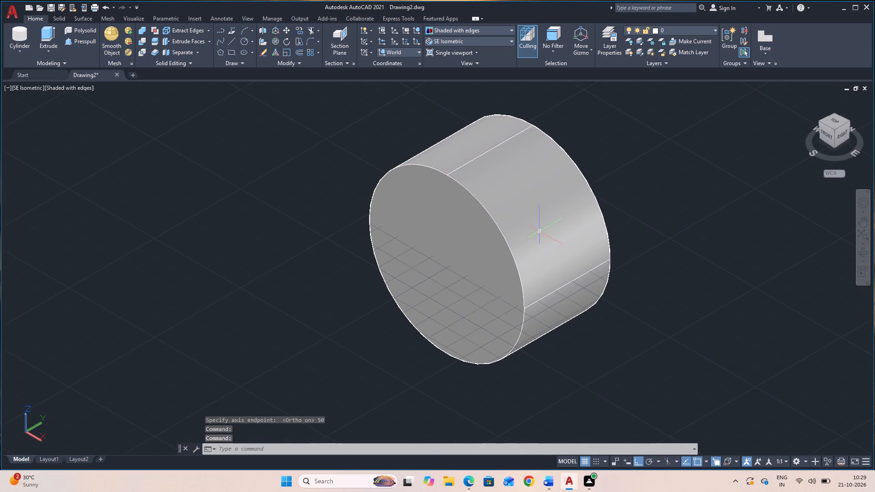
left_click(516, 223)
key("m")
key("space")
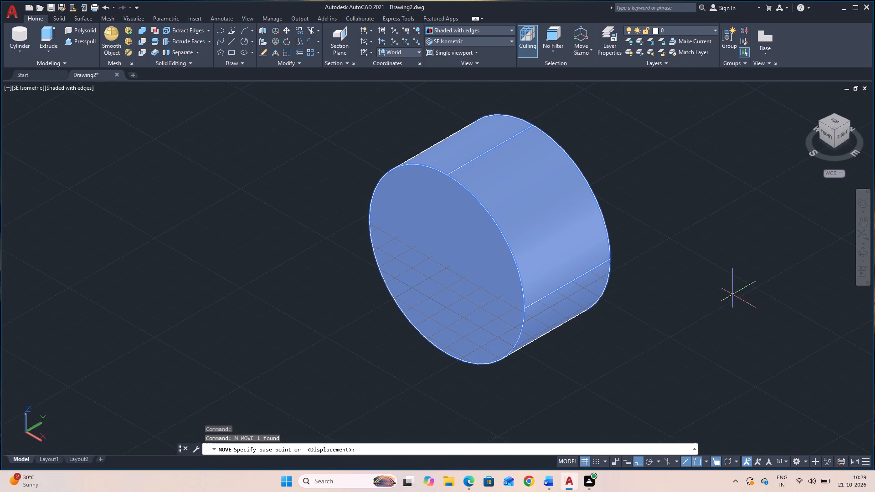
left_click(468, 359)
left_click(520, 137)
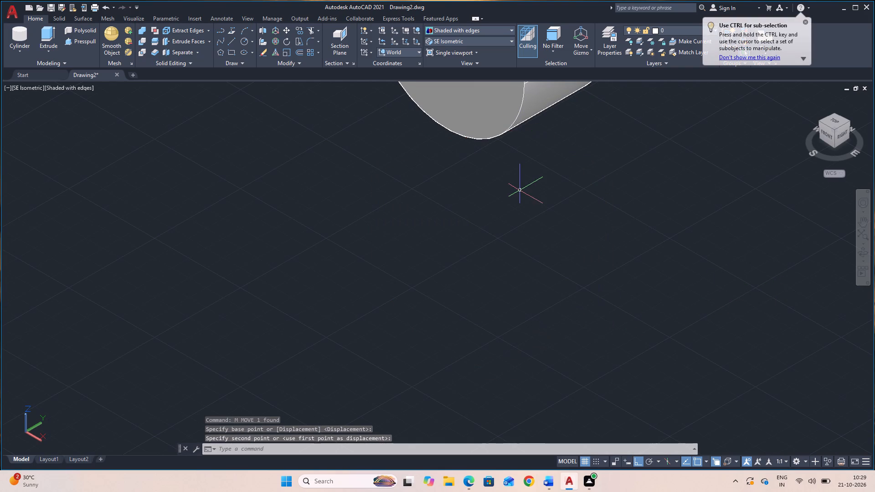
Create a concentric cylinder of radius 35 from the large cylinder's front face centre, with its axis endpoint 60 along positive Y.
middle_click_drag(524, 187, 512, 407)
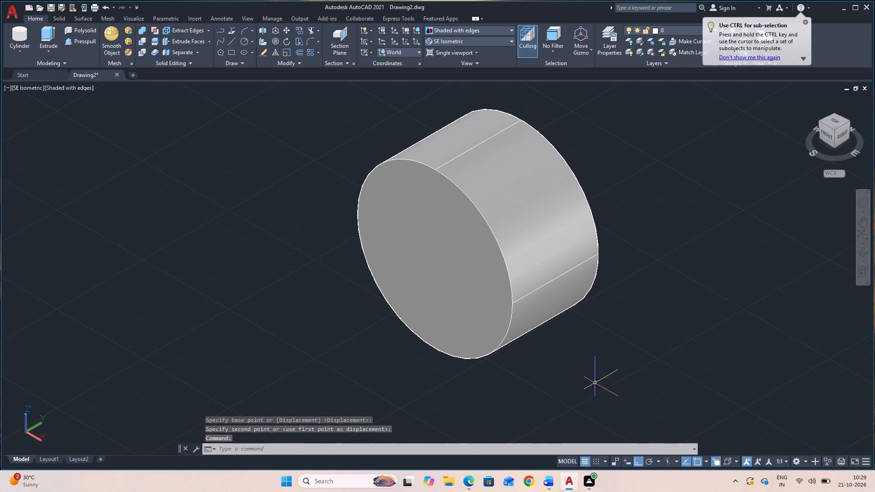
middle_click_drag(596, 383, 579, 354)
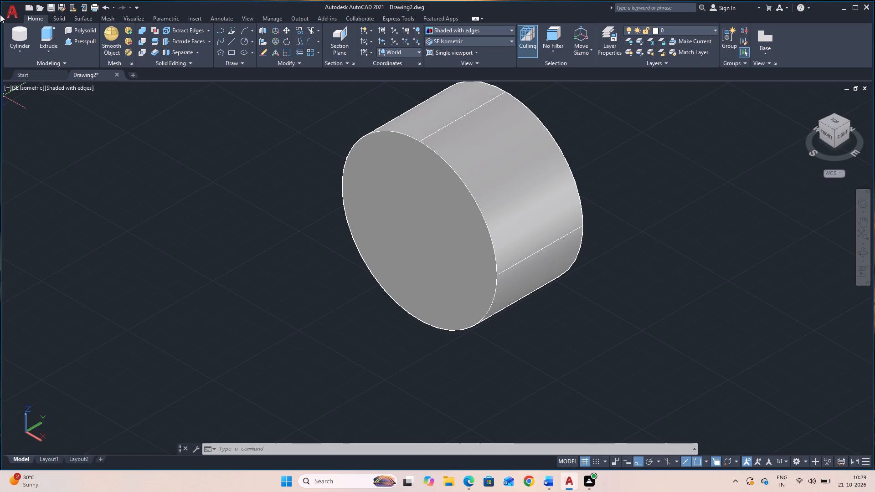
left_click(22, 33)
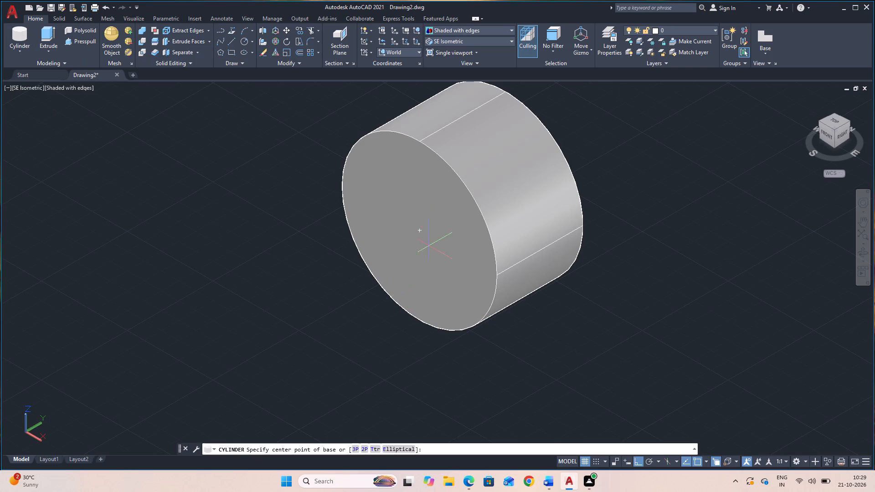
left_click(420, 229)
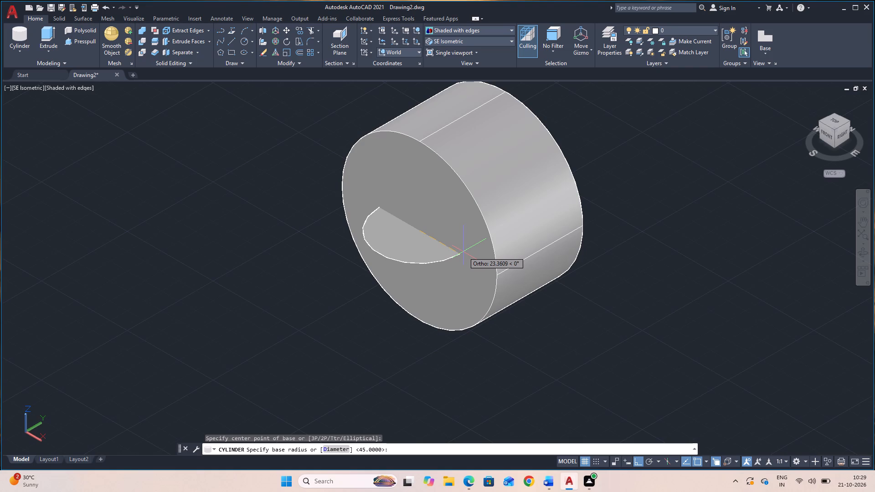
type("35")
key("Return")
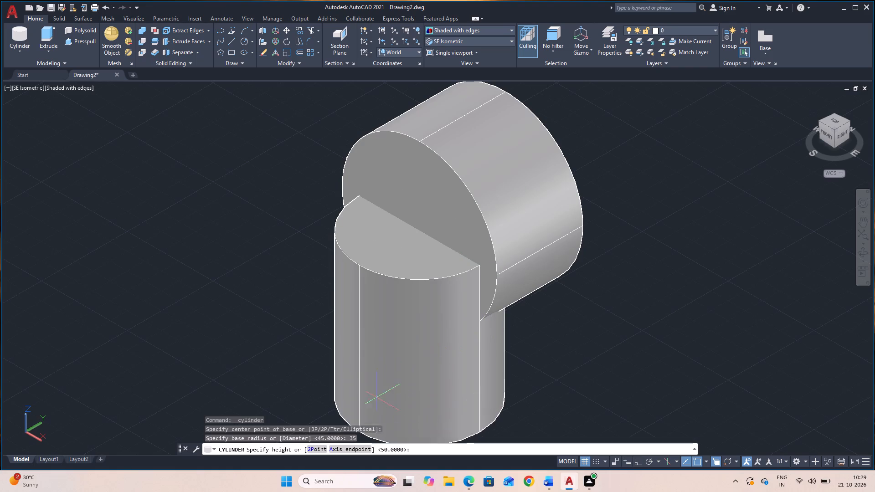
left_click(344, 451)
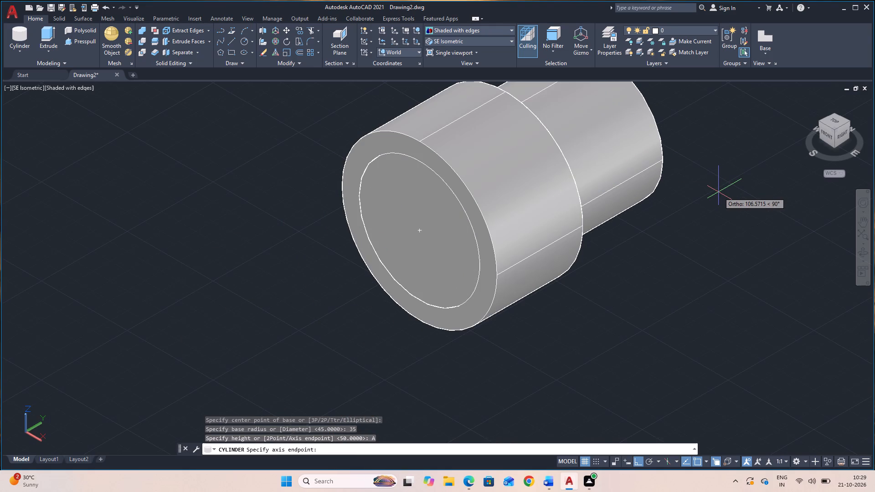
type("60")
key("Return")
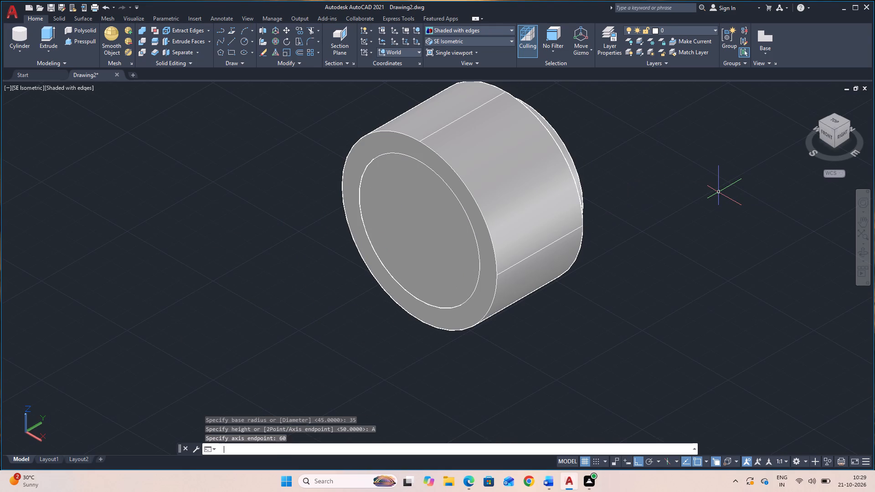
Move the radius 35 cylinder 10 units forward along negative Y from its front face centre.
left_click(430, 246)
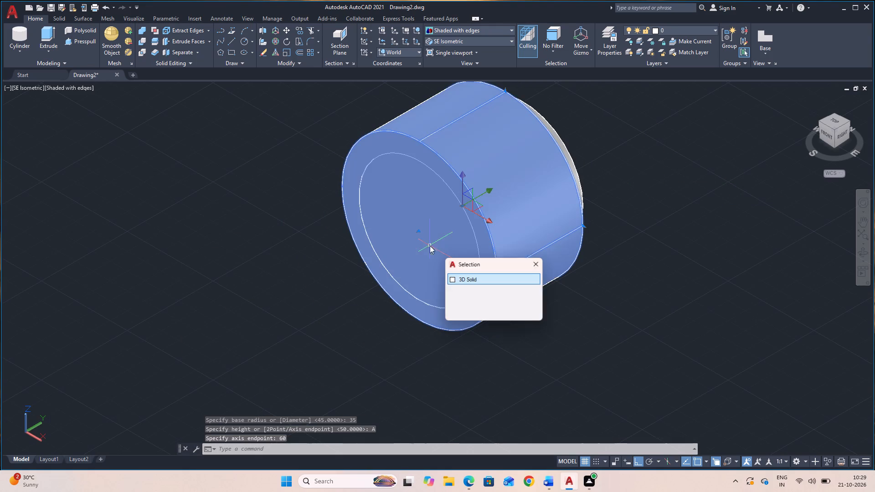
key("Escape")
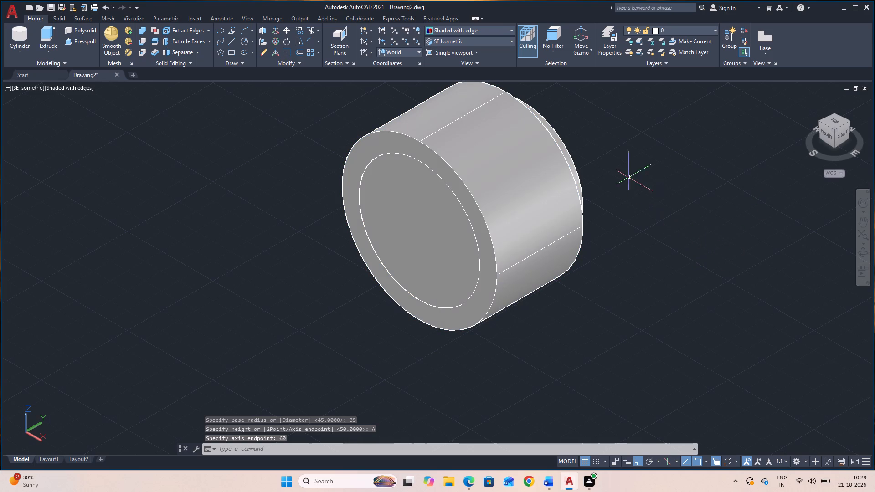
left_click(567, 152)
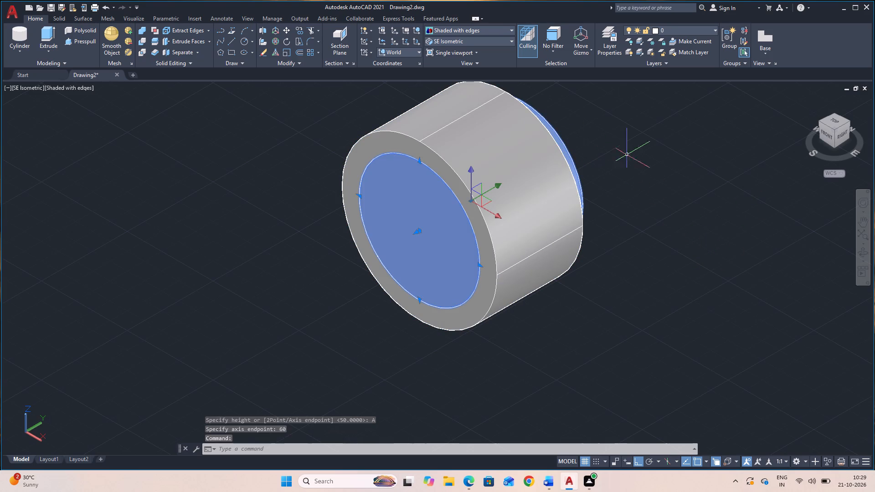
type("M")
key("space")
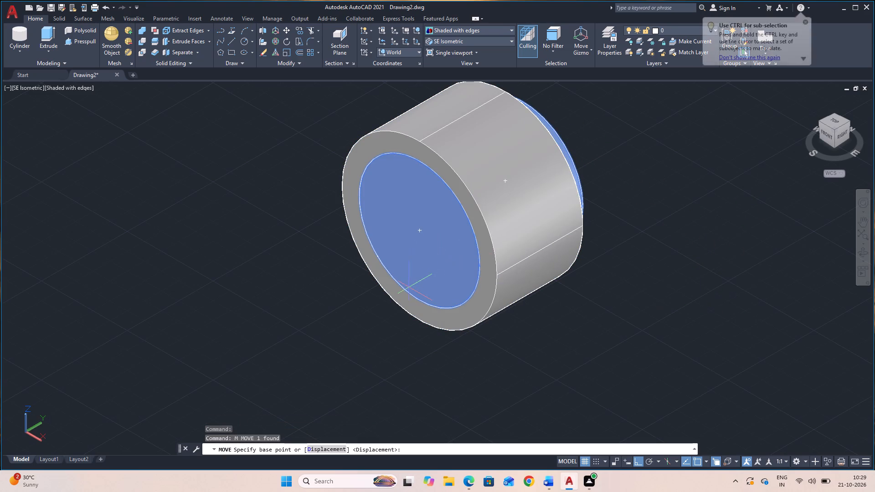
left_click(420, 232)
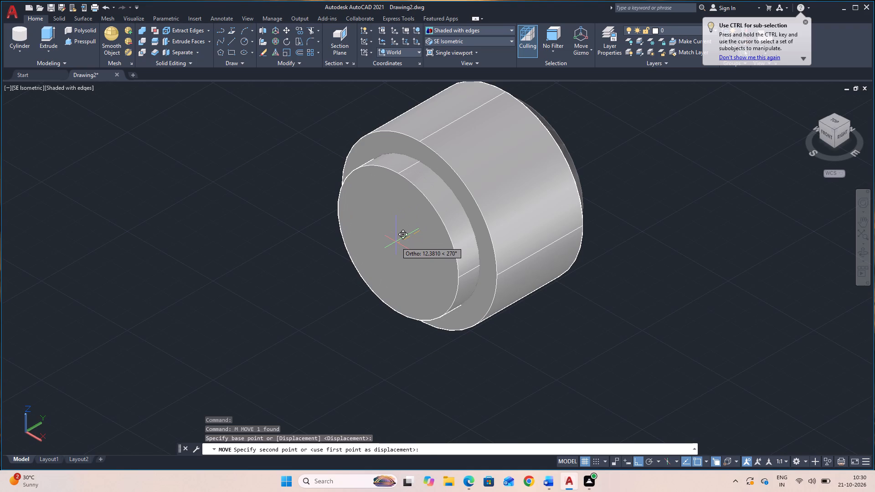
type("10")
key("Return")
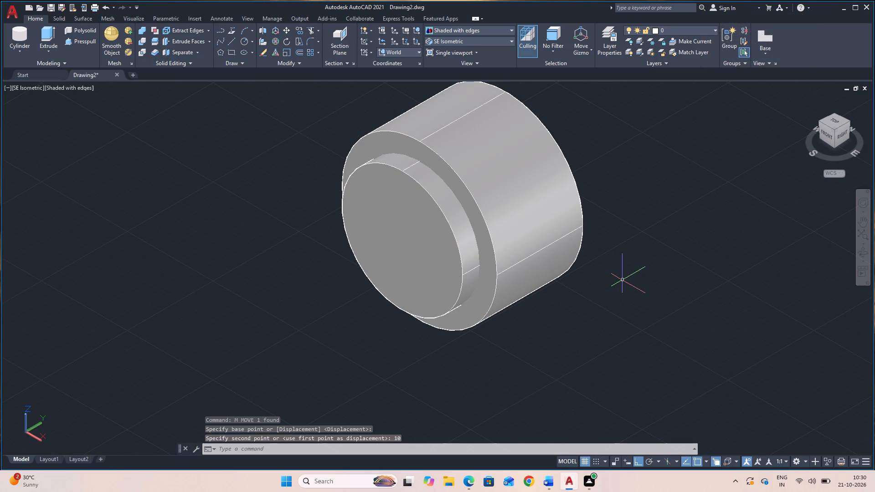
Create a concentric cylinder of radius 20 from the radius 35 cylinder's front face centre, with its axis endpoint 60 along positive Y.
left_click(21, 39)
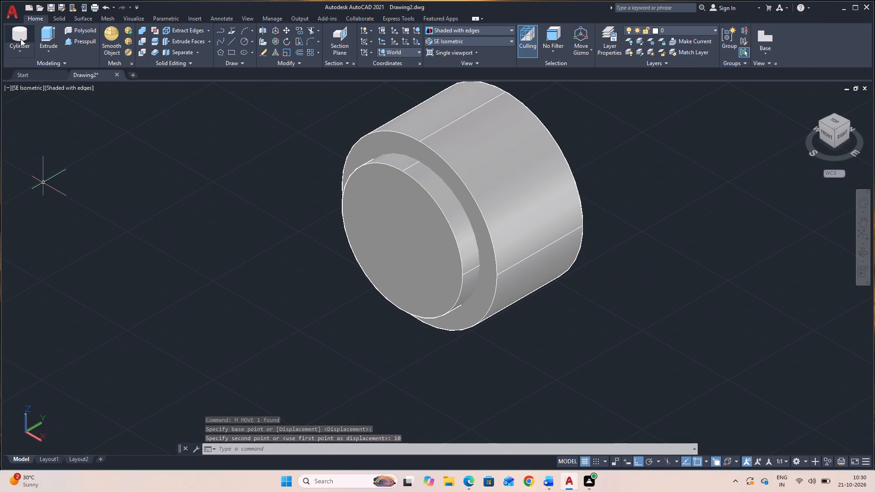
left_click(402, 241)
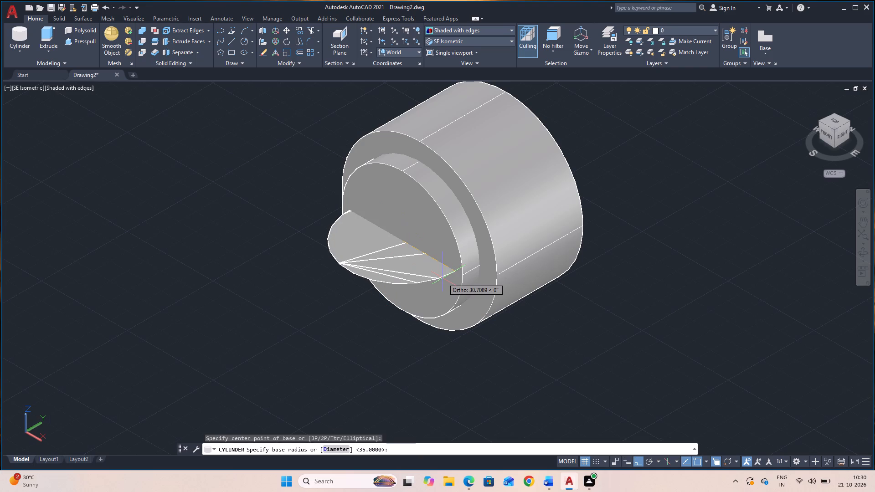
type("20")
key("Return")
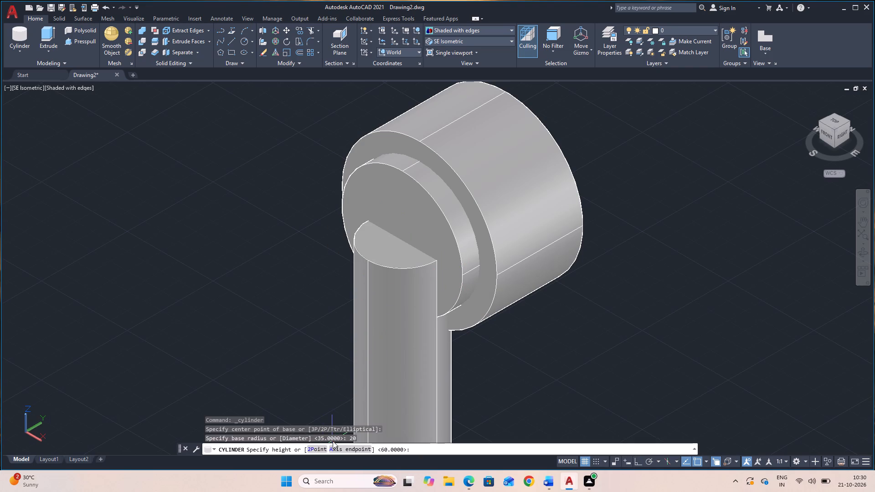
type("A")
key("space")
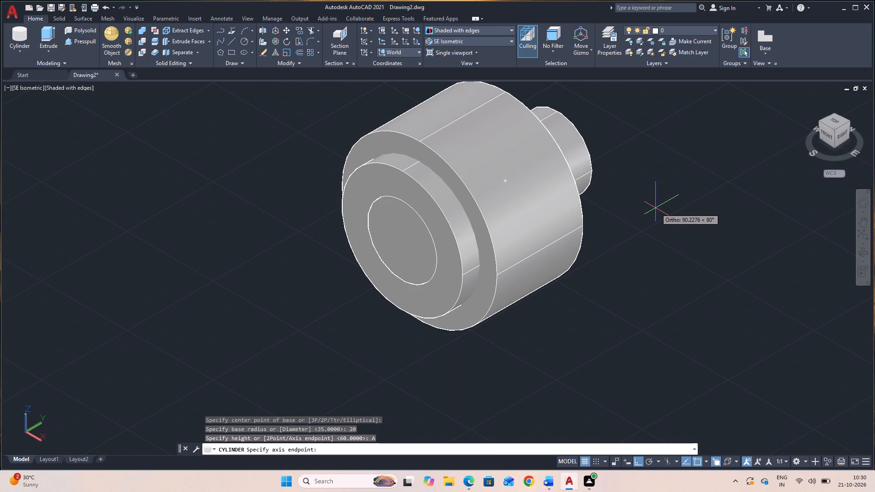
type("60")
key("Return")
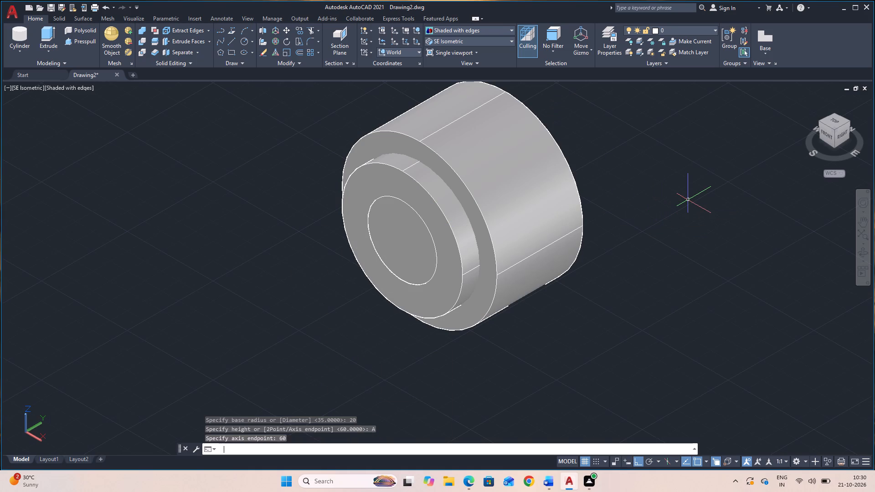
Subtract the radius 20 cylinder from both the radius 45 and radius 35 cylinders to cut a central through bore.
key("s")
key("u")
key("space")
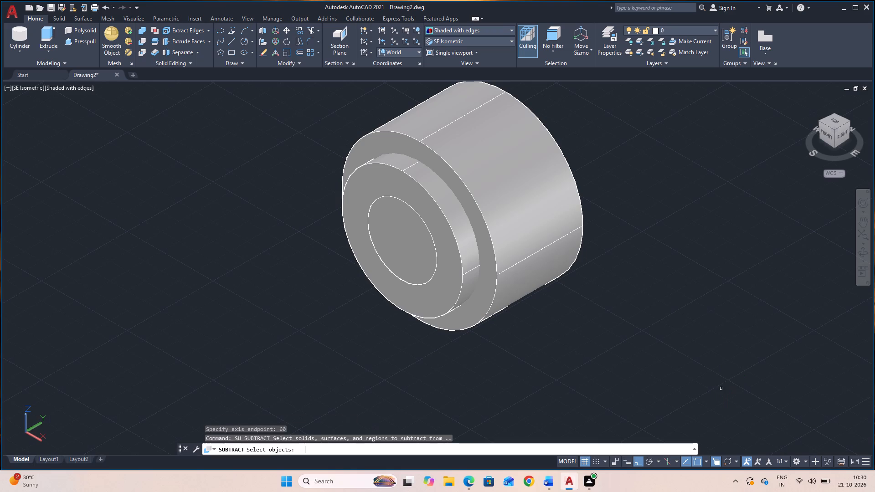
left_click(536, 250)
left_click(465, 267)
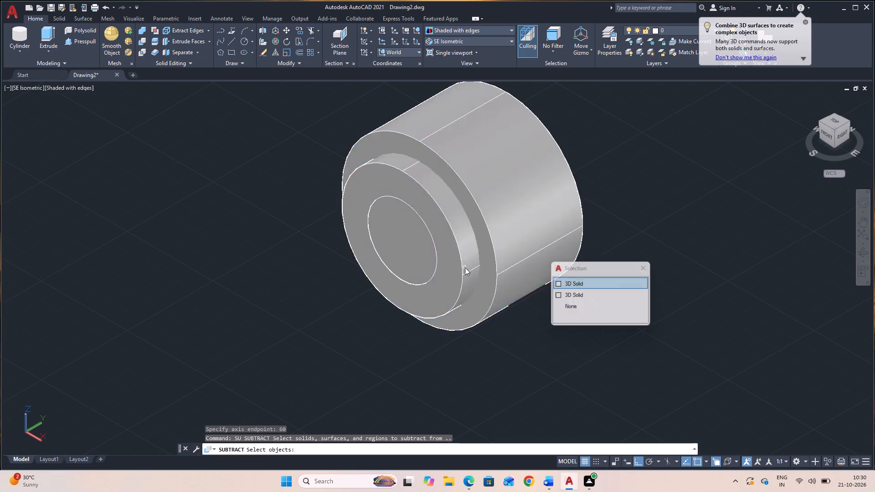
key("space")
left_click(392, 265)
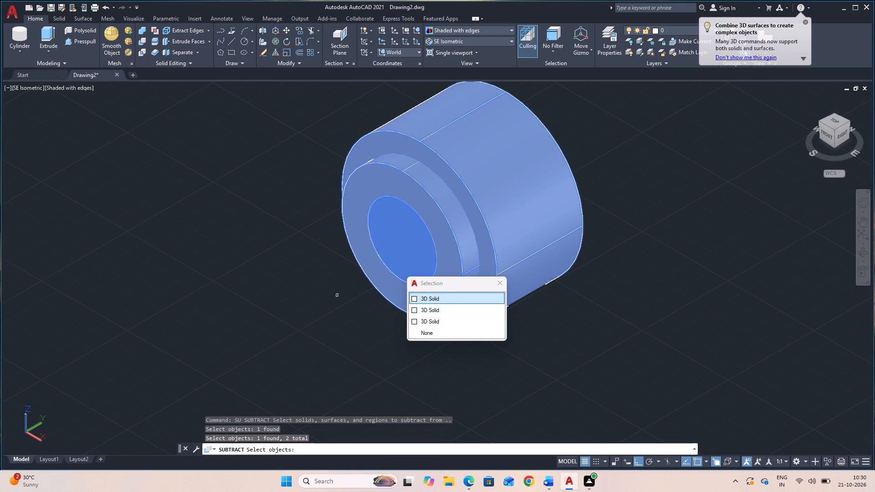
key("Escape")
left_click(424, 256, "shift")
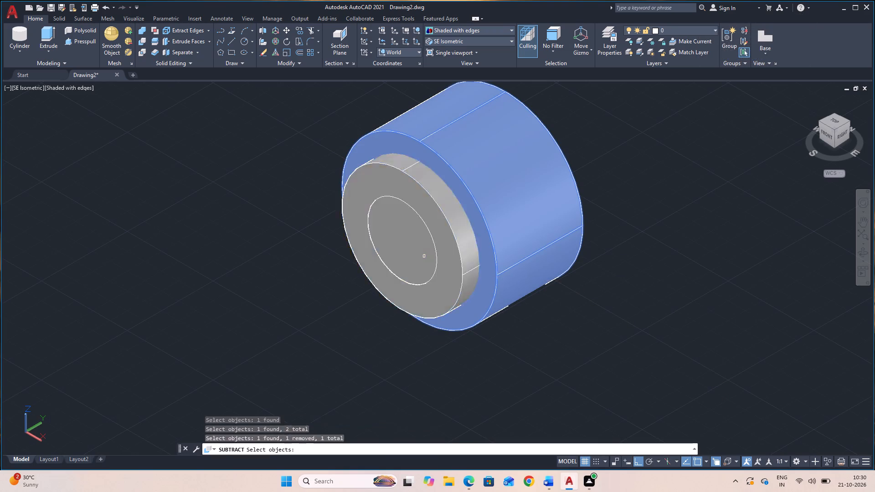
left_click(437, 298)
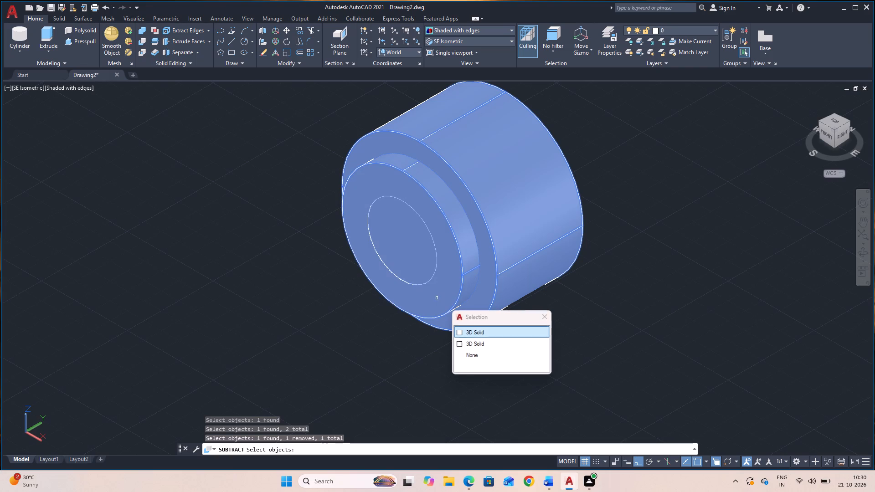
key("space")
key("space")
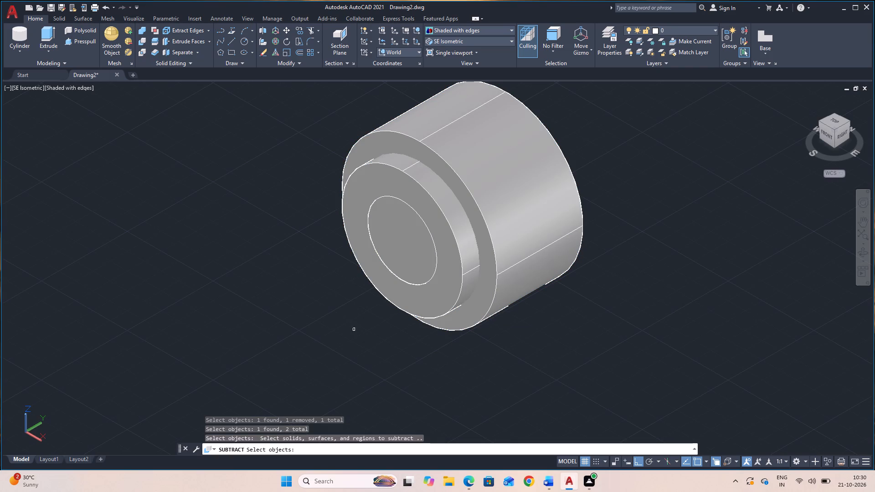
left_click(417, 258)
left_click(455, 301)
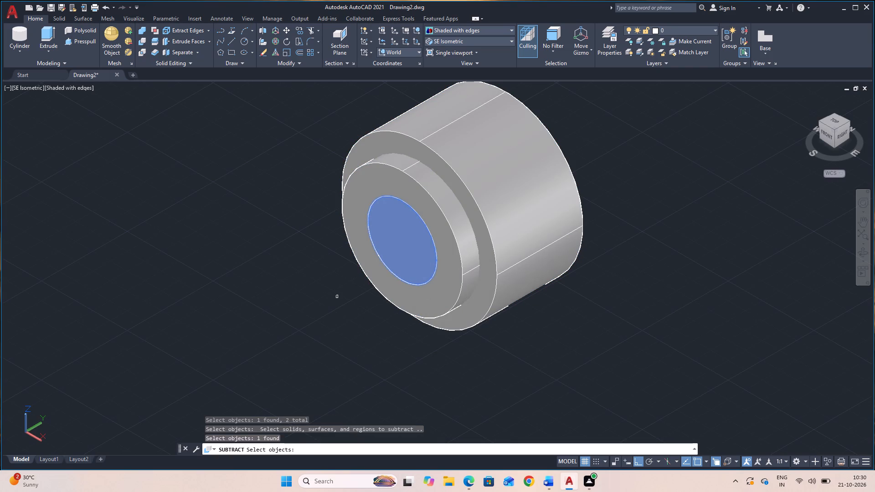
key("space")
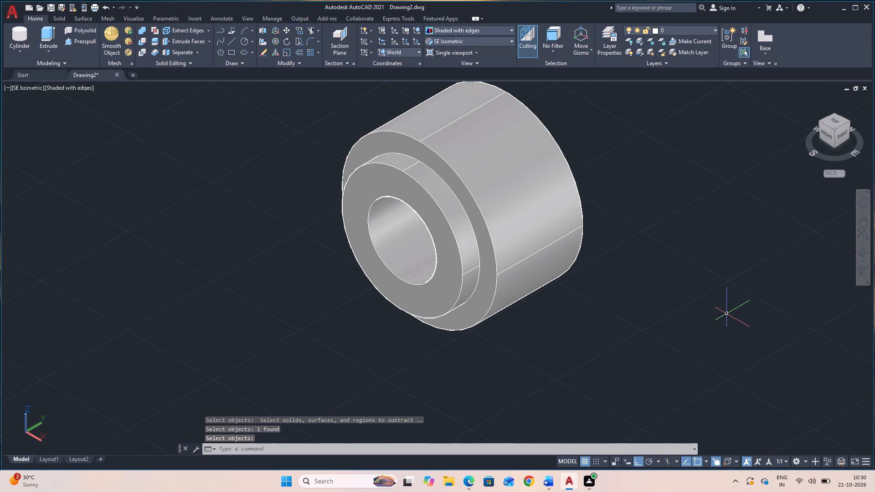
Draw a 35-unit line straight up along Z from the bore's centre on the front face.
left_click(863, 252)
left_click_drag(751, 335, 800, 331)
left_click_drag(723, 342, 739, 333)
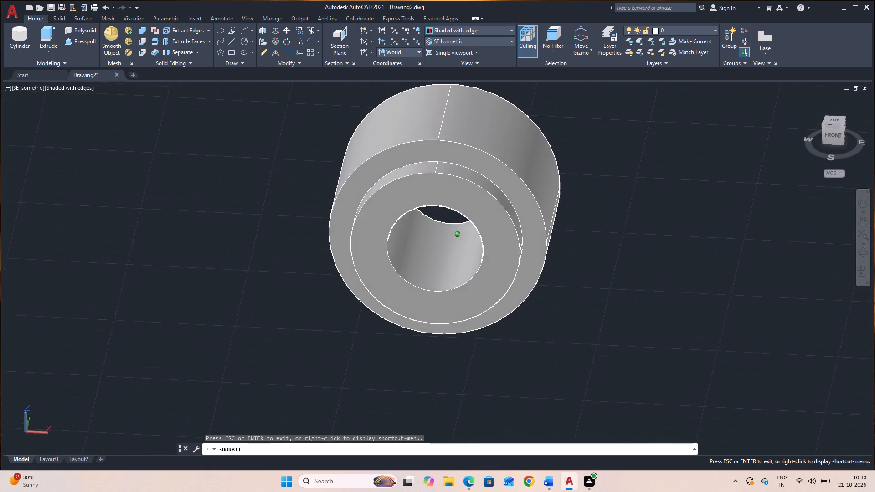
left_click_drag(739, 333, 746, 347)
key("Escape")
key("l")
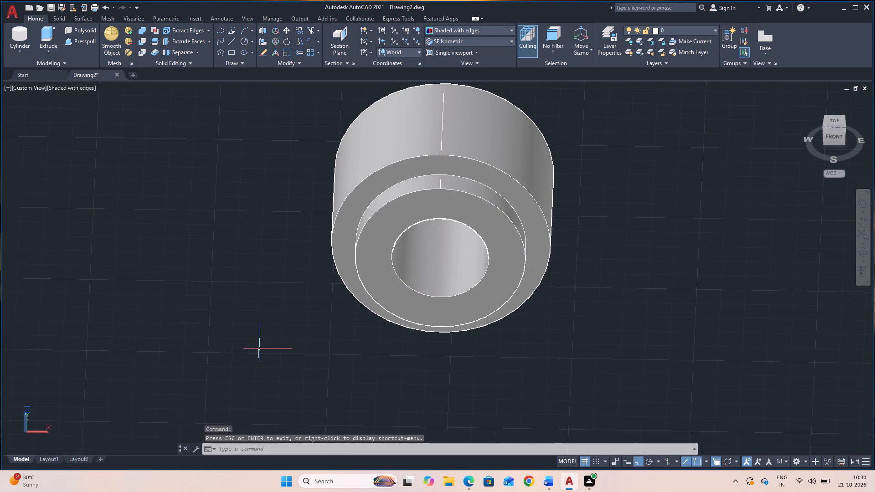
key("space")
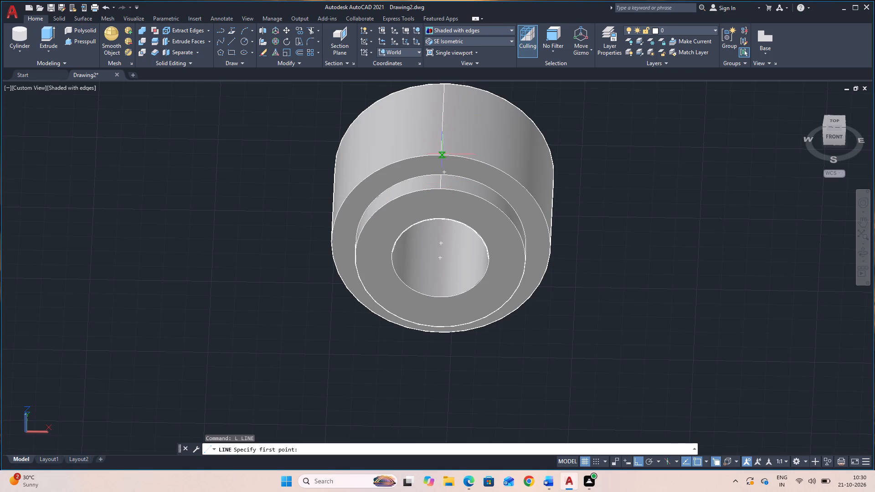
left_click(438, 260)
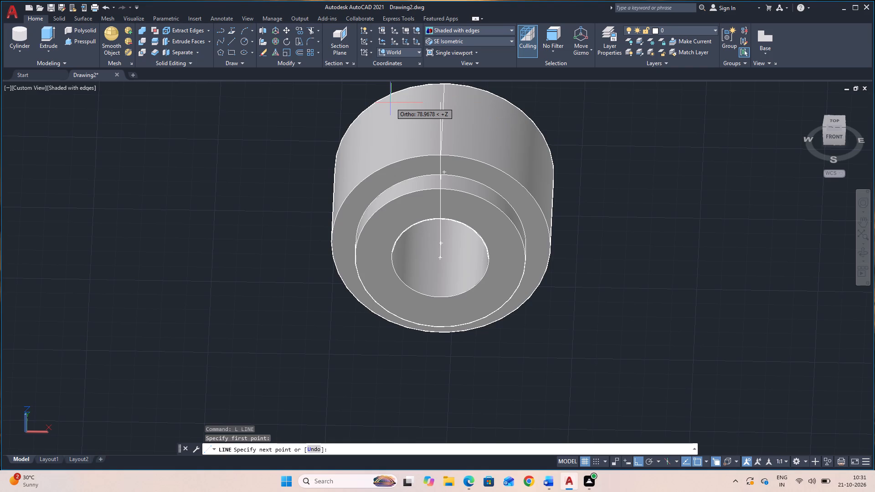
type("35")
key("Return")
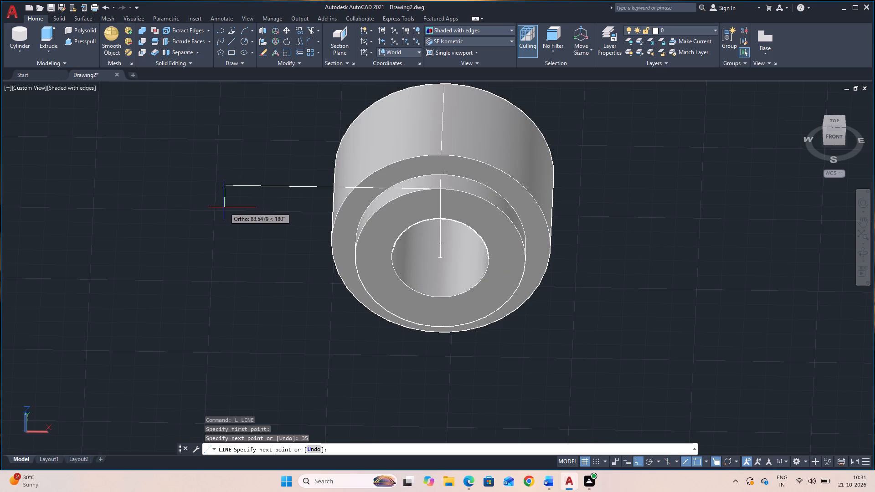
key("Escape")
Draw connected lines from the bore's top point on the front face: 5 up, 6 along negative X, down into the bore, 12 along positive X.
type("L")
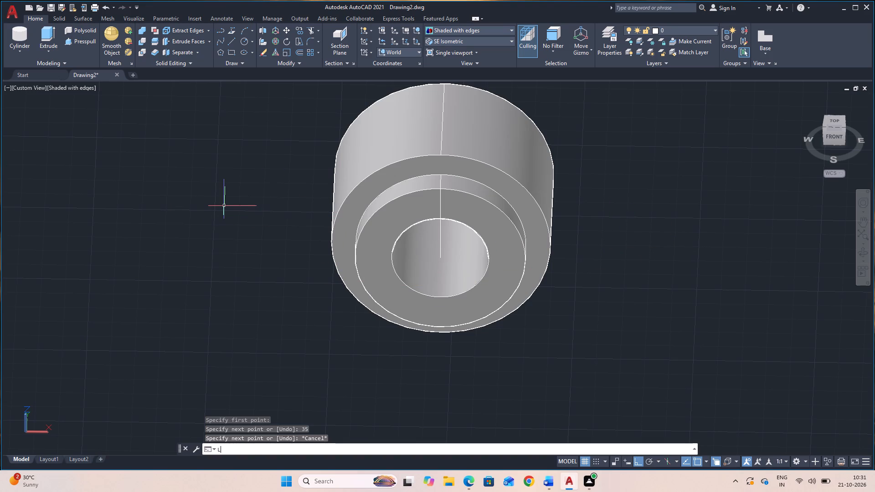
key("space")
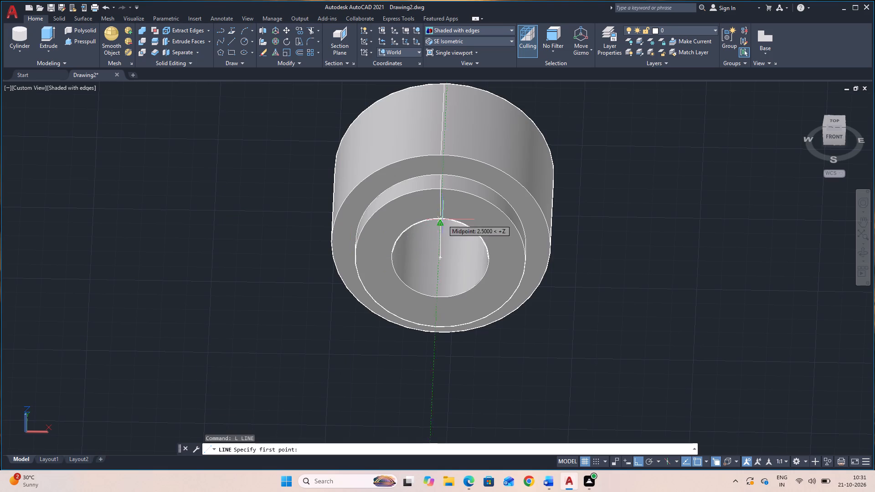
left_click(444, 218)
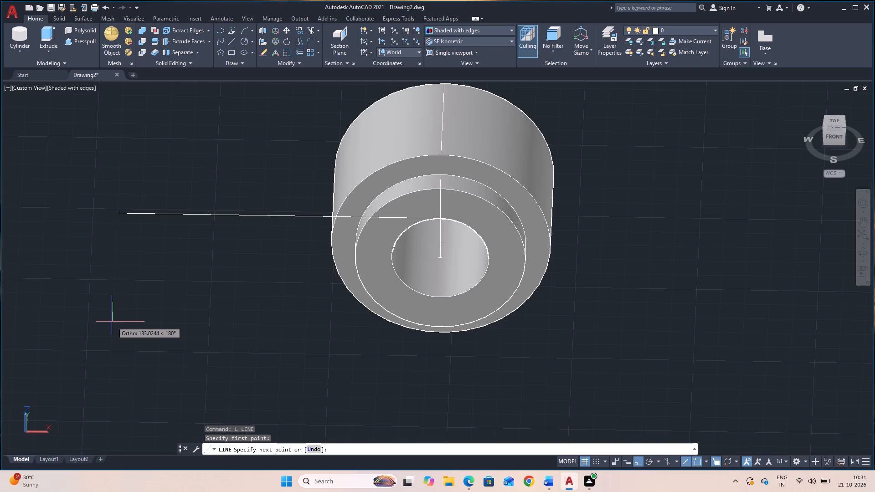
key("6")
key("Return")
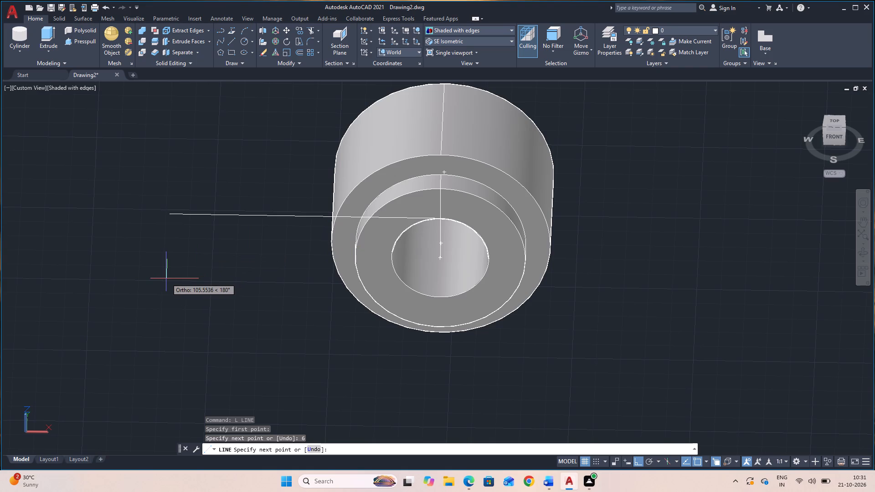
key("ctrl+z")
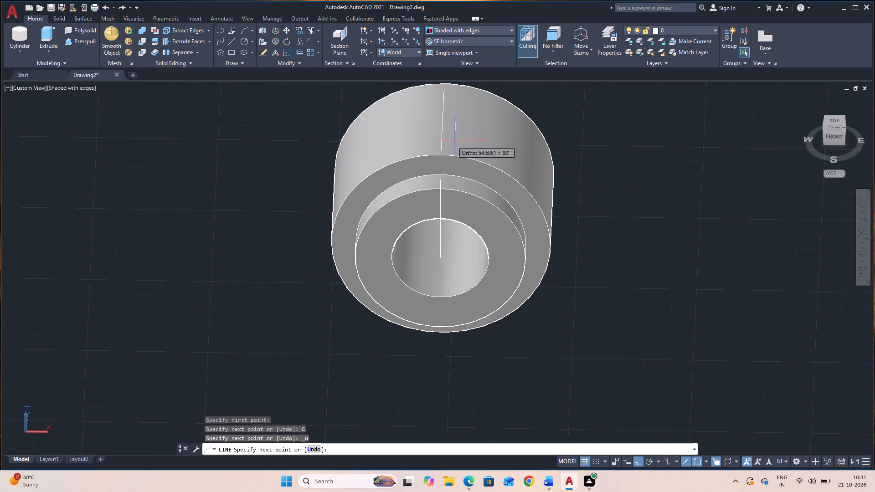
key("5")
key("Return")
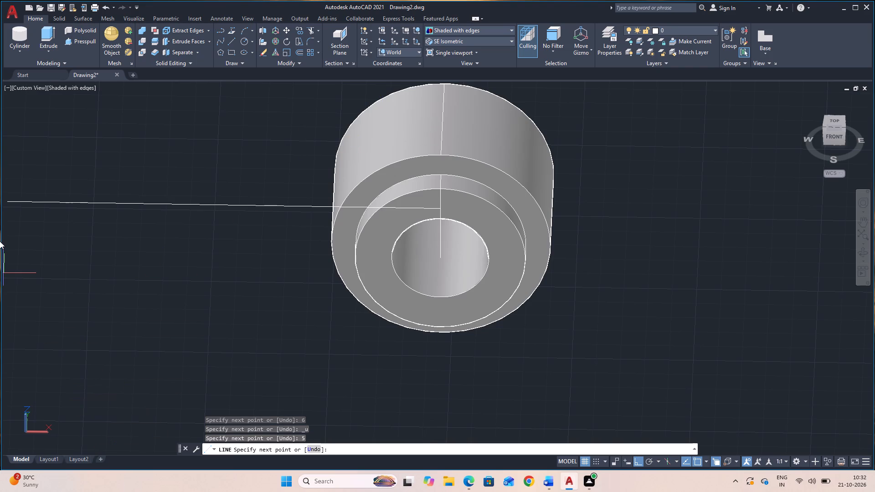
key("6")
key("Return")
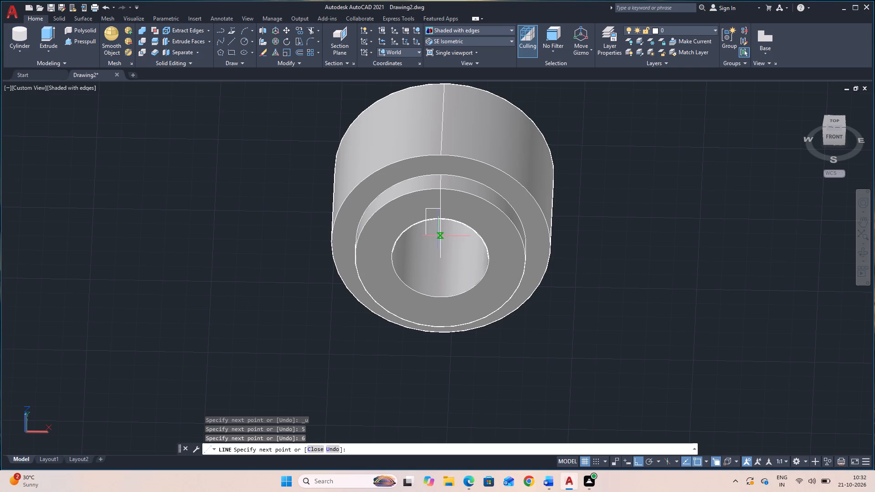
left_click(428, 229)
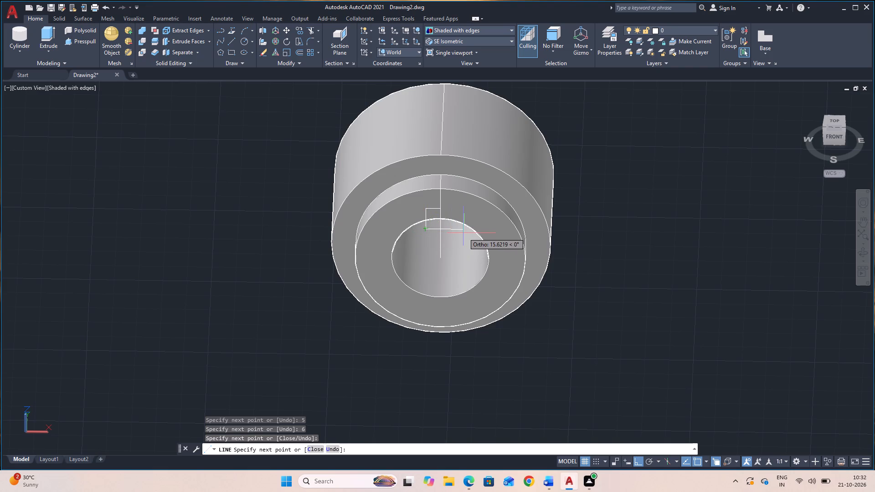
type("12")
key("Return")
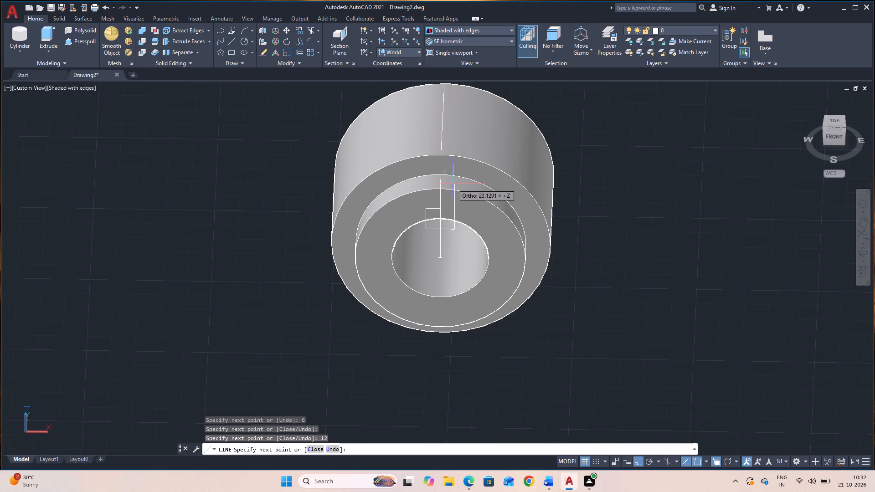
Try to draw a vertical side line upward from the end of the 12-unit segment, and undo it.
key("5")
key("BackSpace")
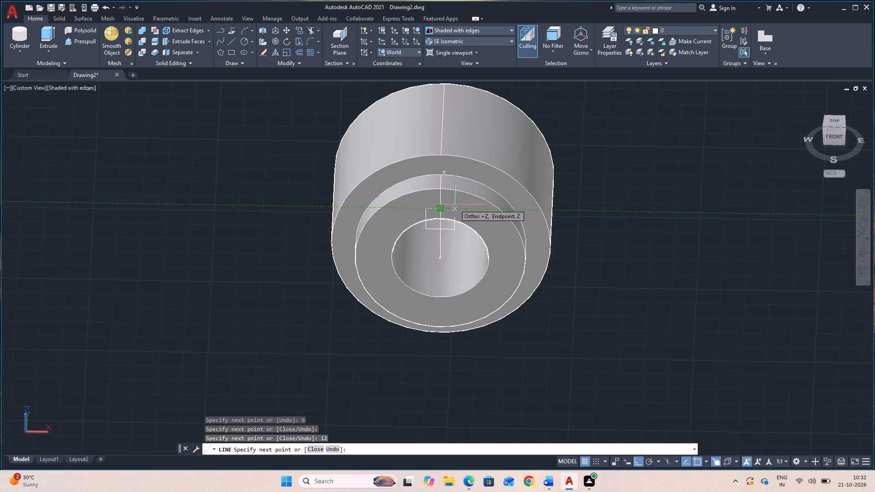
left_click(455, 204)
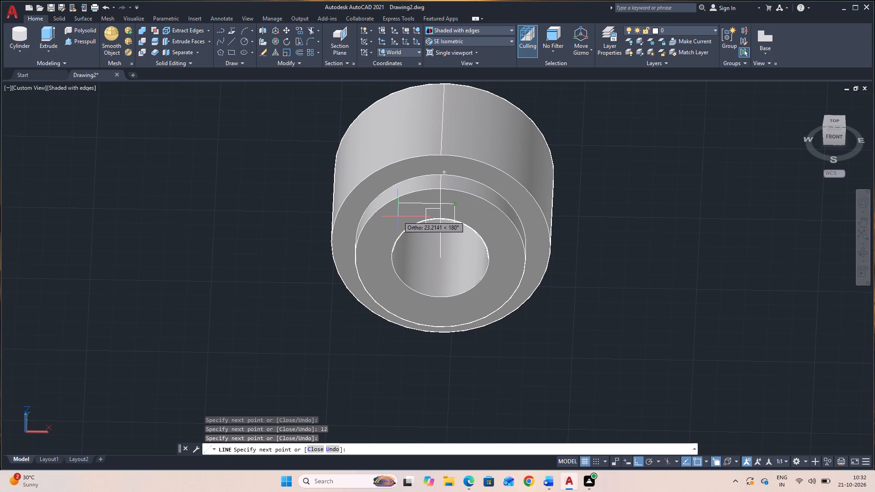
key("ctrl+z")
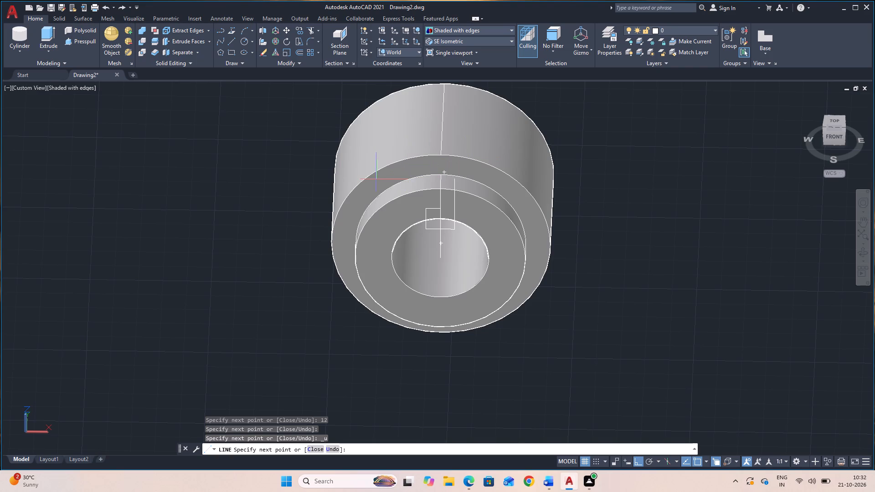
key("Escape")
Close the keyway outline with a line 6 along positive X from the 5-unit line's top, continuing down to the 12-unit line's free end.
type("L")
key("space")
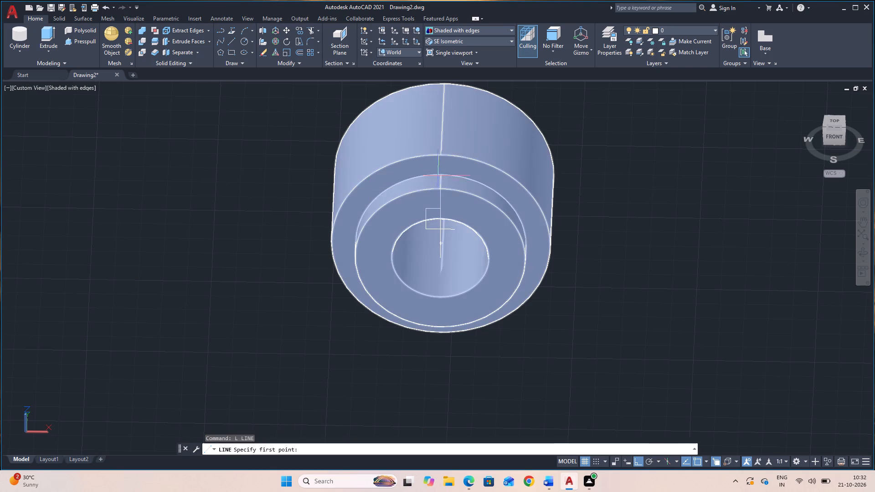
left_click(442, 207)
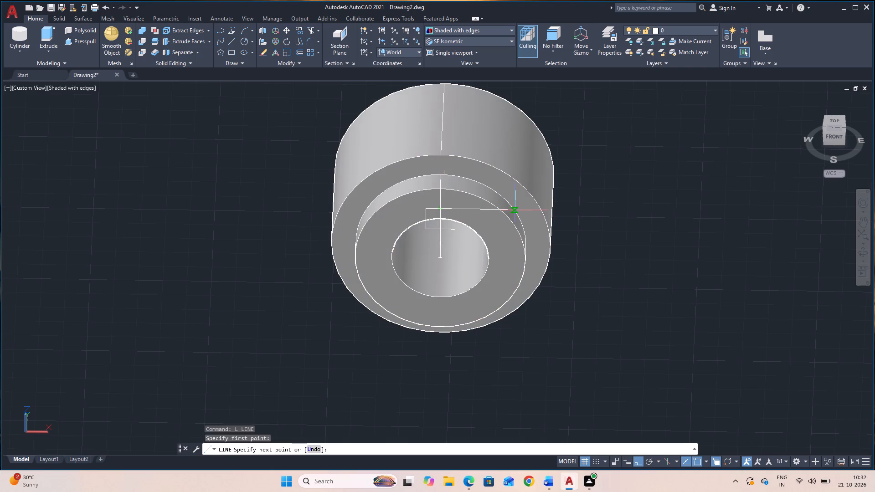
key("6")
key("Return")
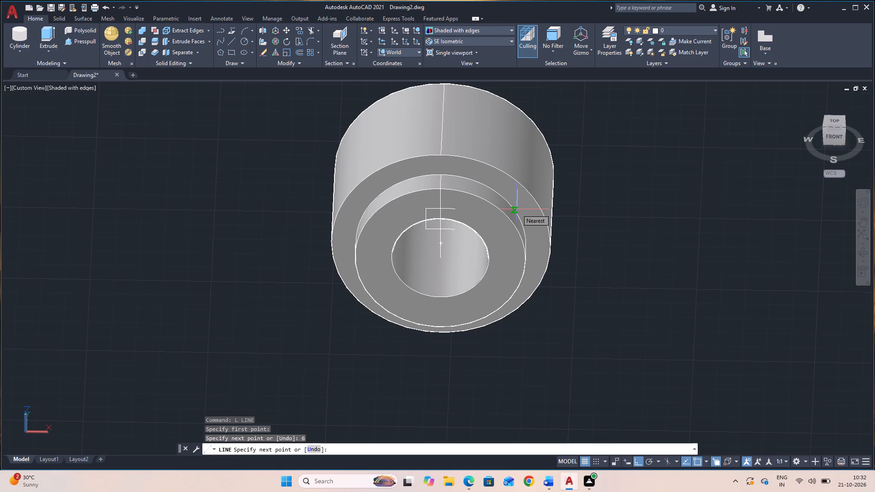
left_click(456, 230)
key("Escape")
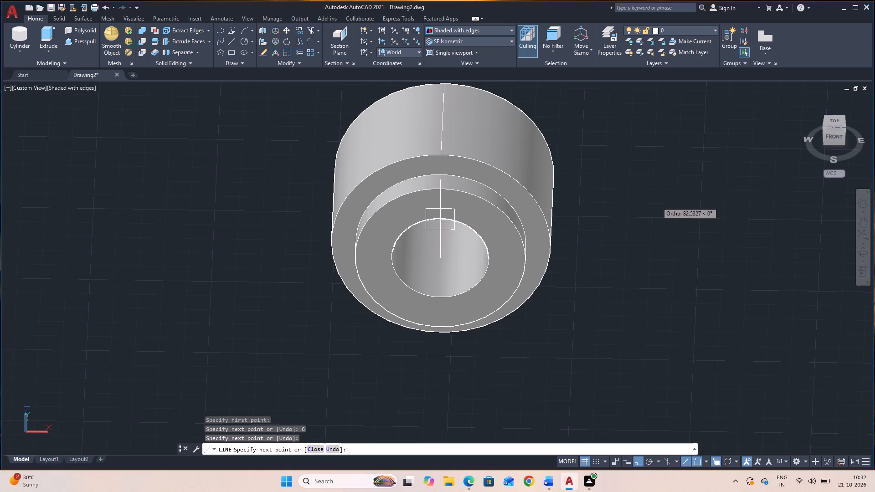
Erase the 35-unit vertical line and the 5-unit centre line inside the keyway outline.
left_click(864, 251)
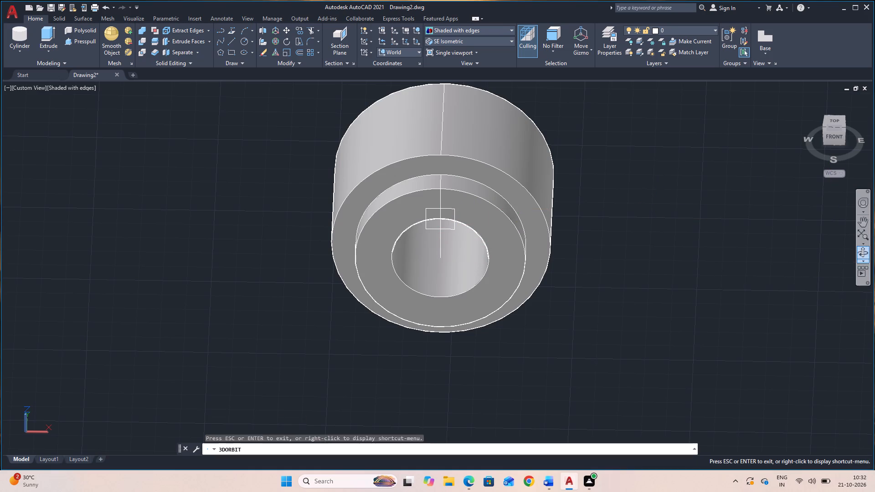
left_click_drag(709, 357, 721, 366)
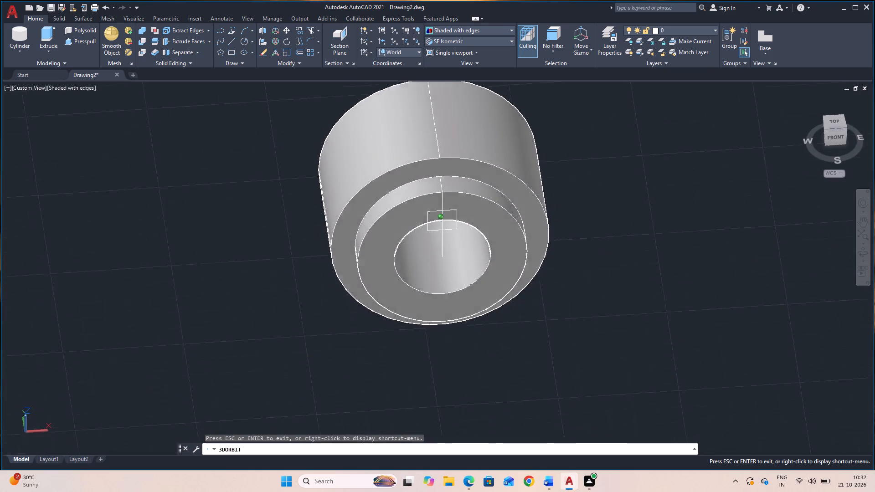
left_click_drag(721, 366, 709, 334)
key("Escape")
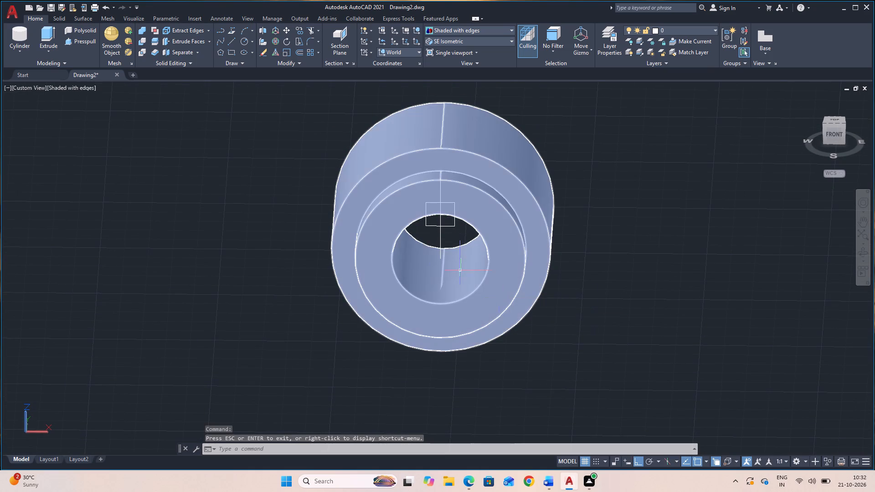
left_click(440, 236)
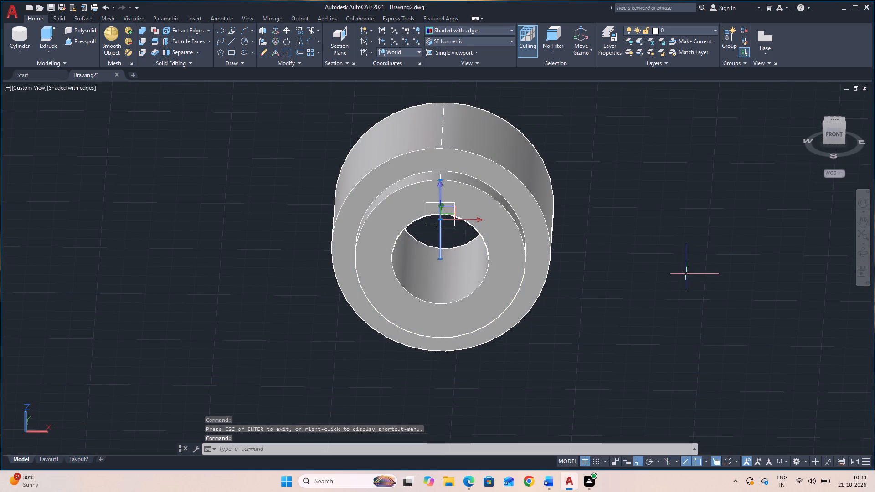
key("Delete")
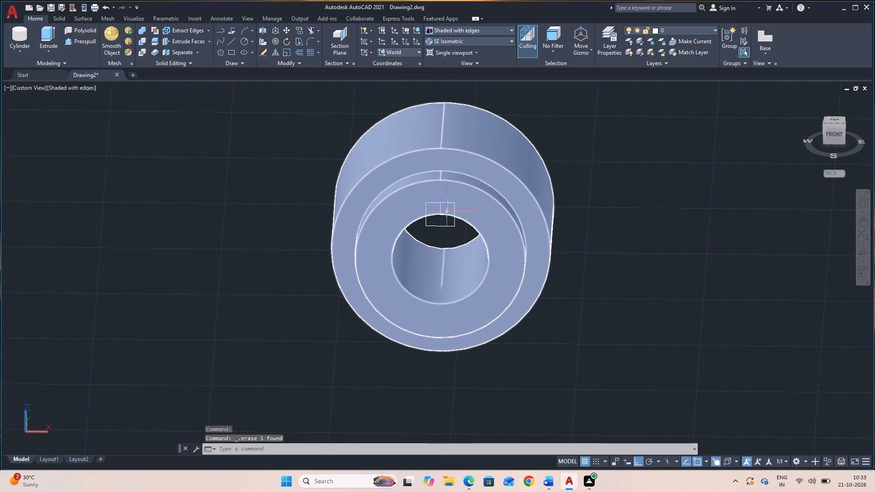
left_click(441, 210)
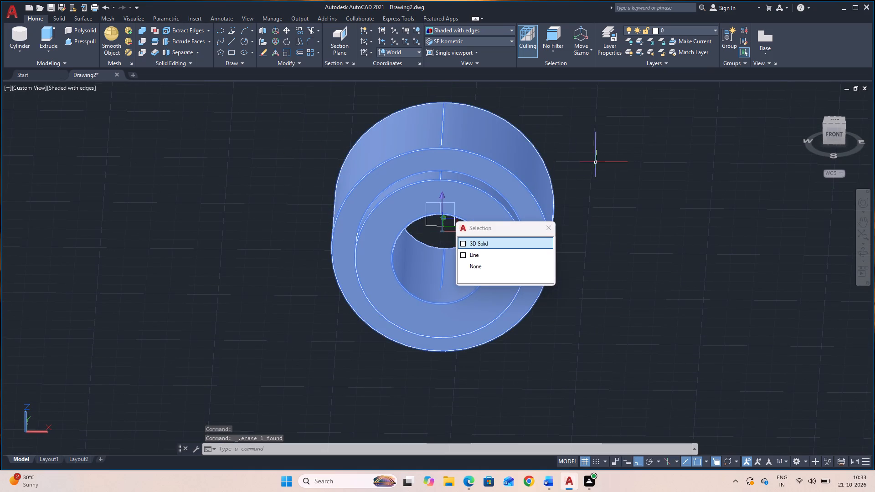
left_click(534, 252)
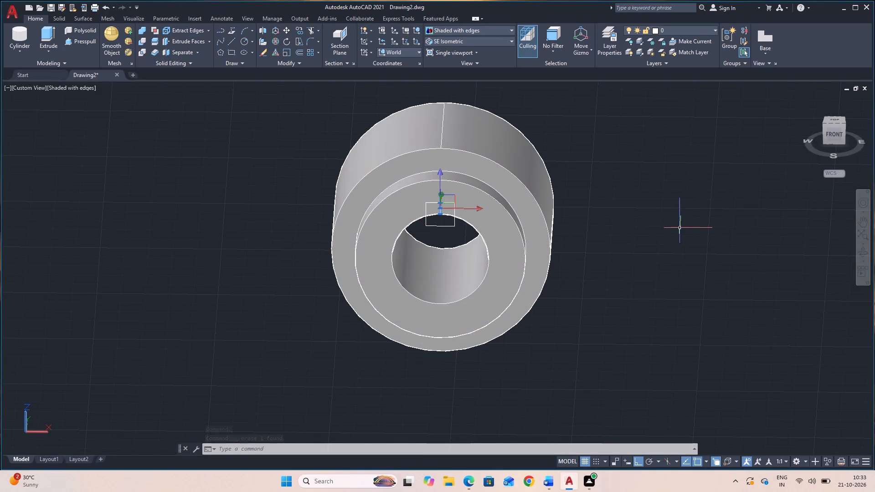
key("Delete")
Presspull the enclosed keyway area above the bore back through the full length of the part to cut the slot.
left_click(77, 39)
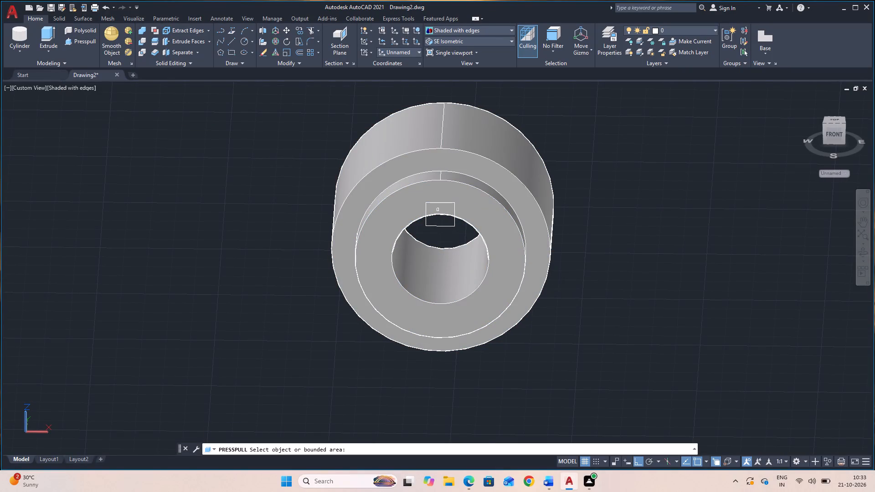
scroll(450, 204, "up", 2)
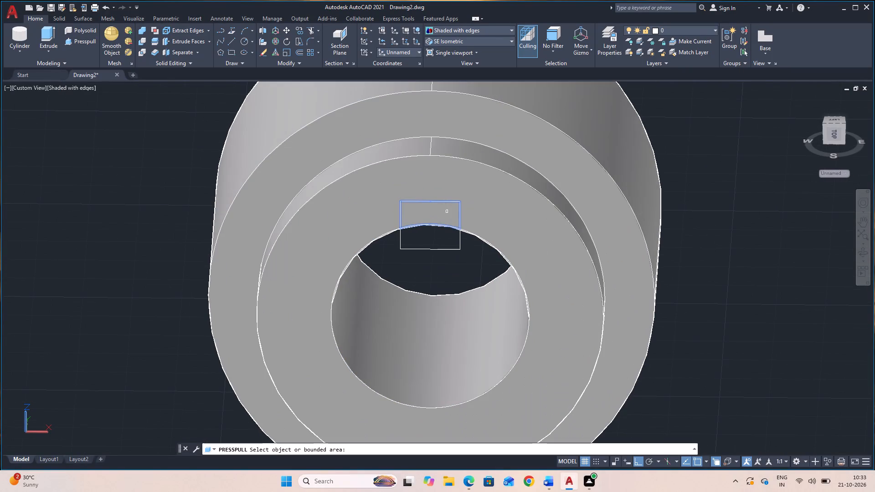
left_click(447, 212)
scroll(456, 197, "down", 2)
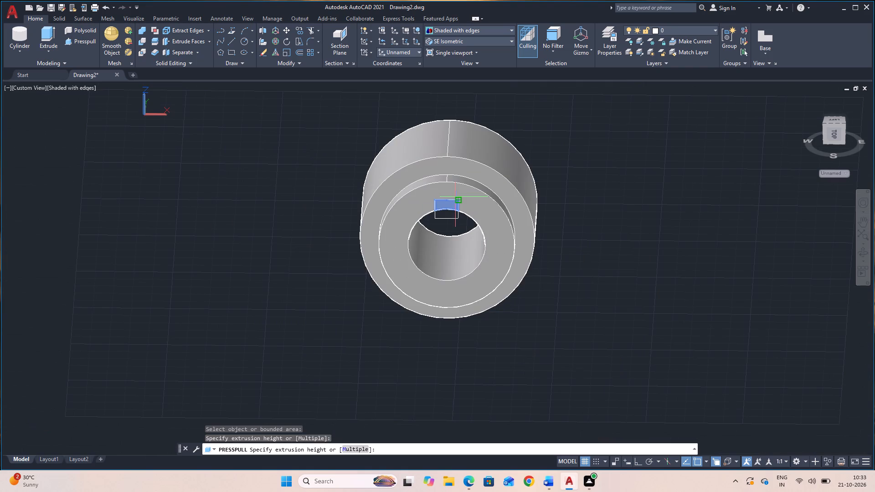
scroll(457, 197, "down", 1)
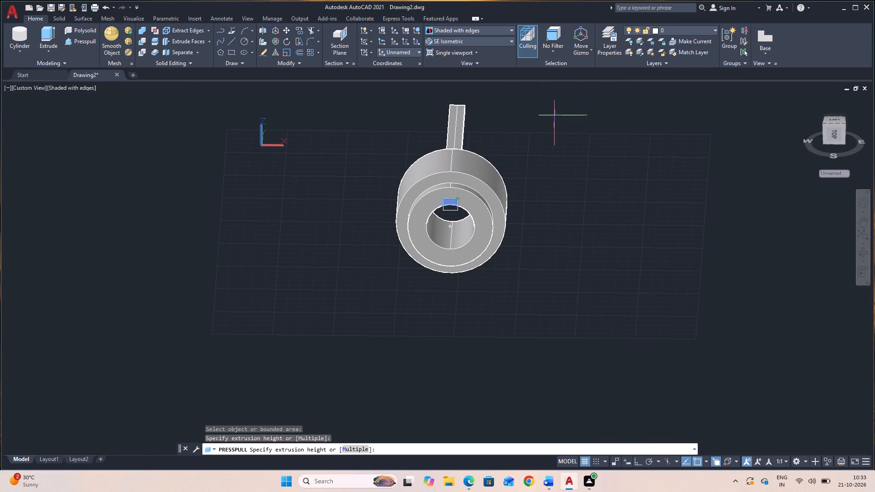
left_click(556, 116)
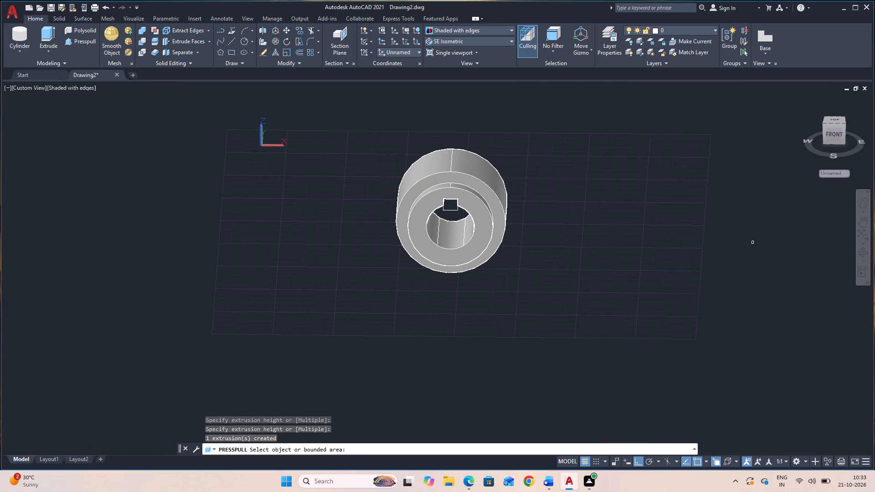
key("Escape")
Erase the leftover bottom line and two side lines of the keyway outline on the front face.
left_click(861, 252)
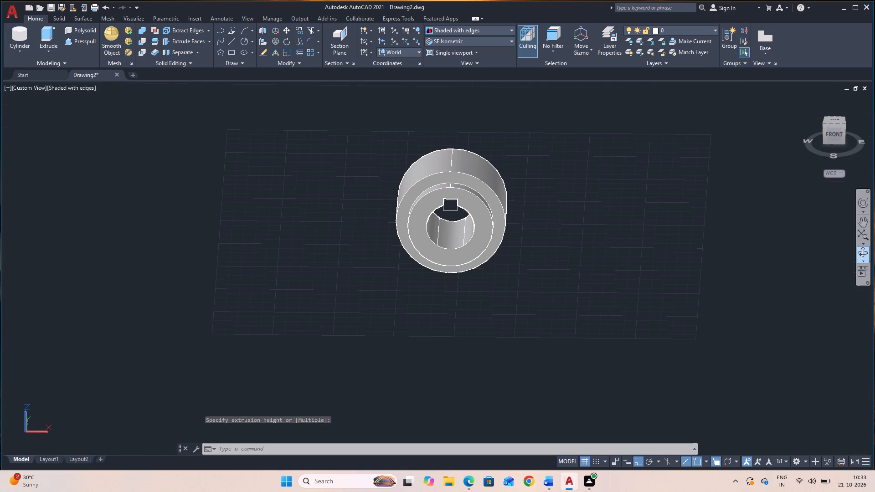
left_click_drag(746, 336, 752, 304)
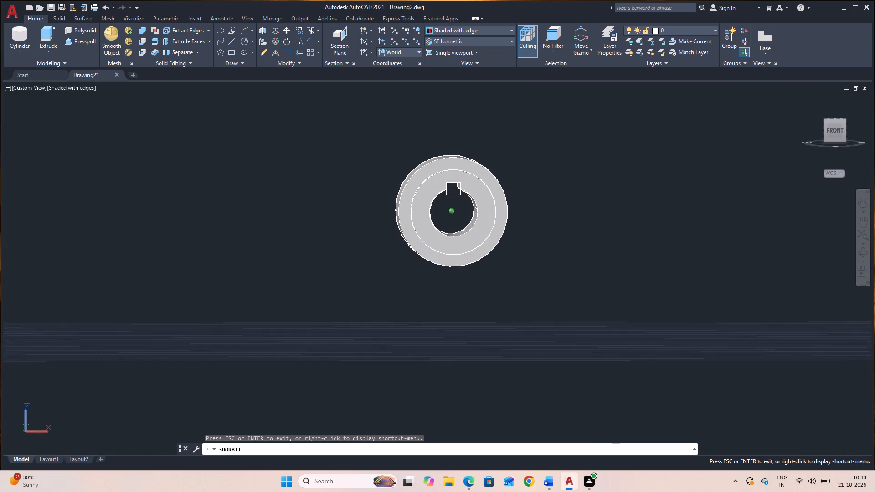
left_click_drag(752, 304, 752, 313)
key("Escape")
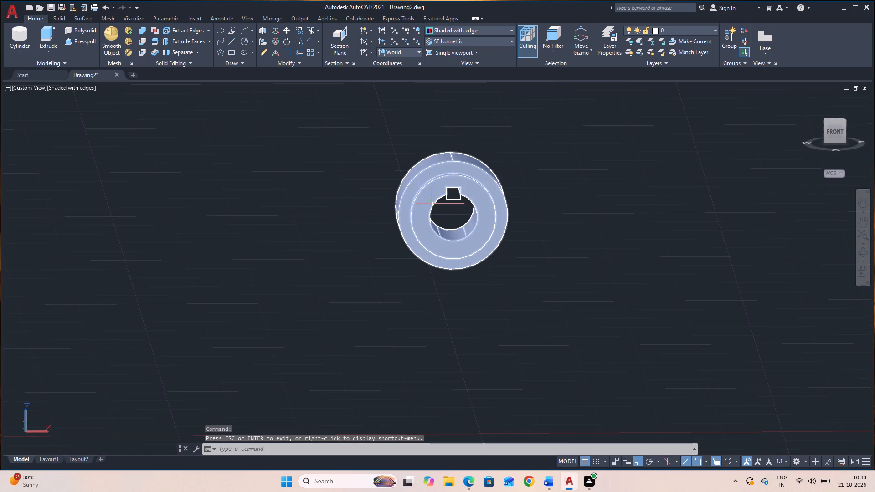
left_click(447, 198)
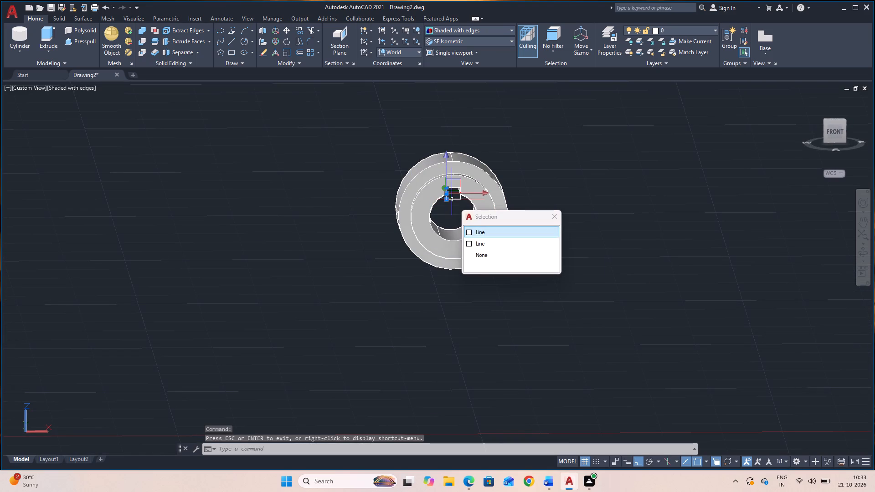
left_click(453, 200)
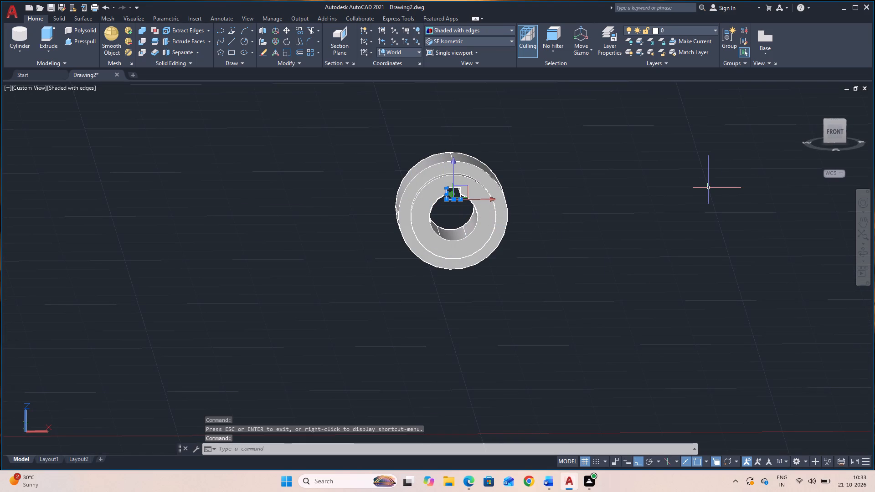
key("Delete")
scroll(469, 205, "up", 3)
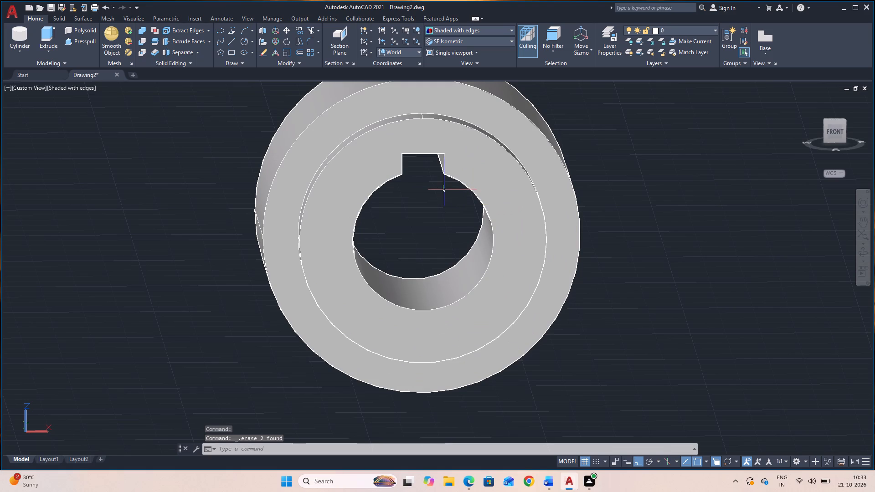
left_click(444, 189)
key("Delete")
scroll(431, 220, "down", 1)
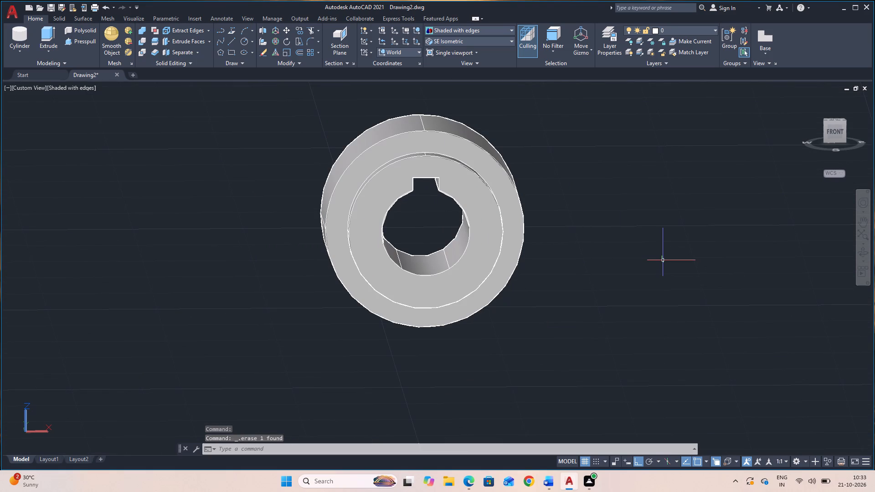
key("Escape")
Examine the keyed part from the SE Isometric view and from its rear face.
left_click(485, 40)
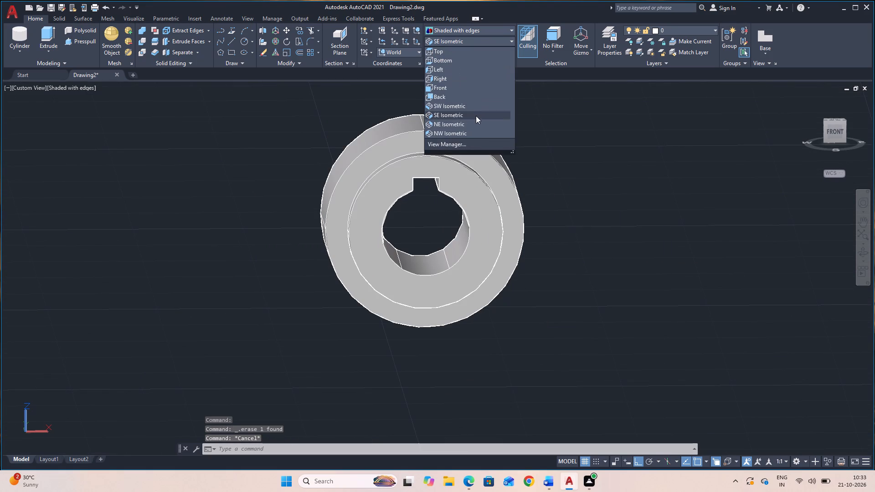
left_click(481, 115)
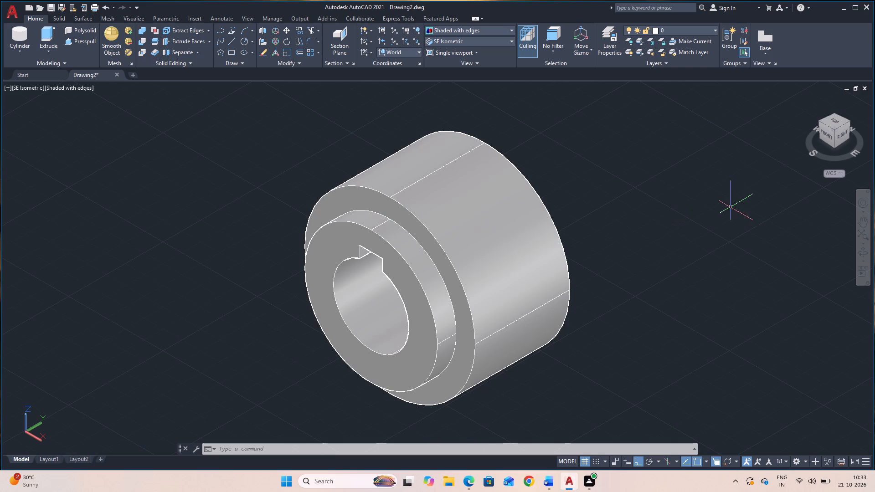
left_click(861, 252)
left_click_drag(777, 287, 756, 299)
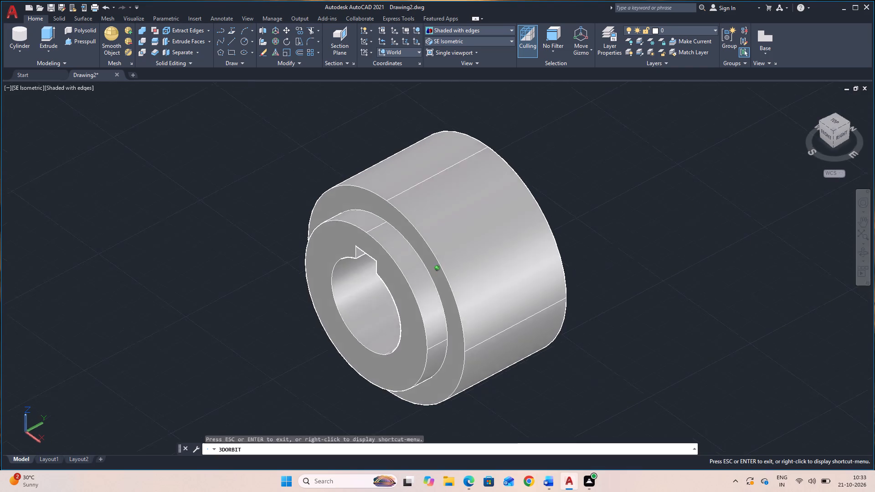
left_click_drag(756, 299, 542, 274)
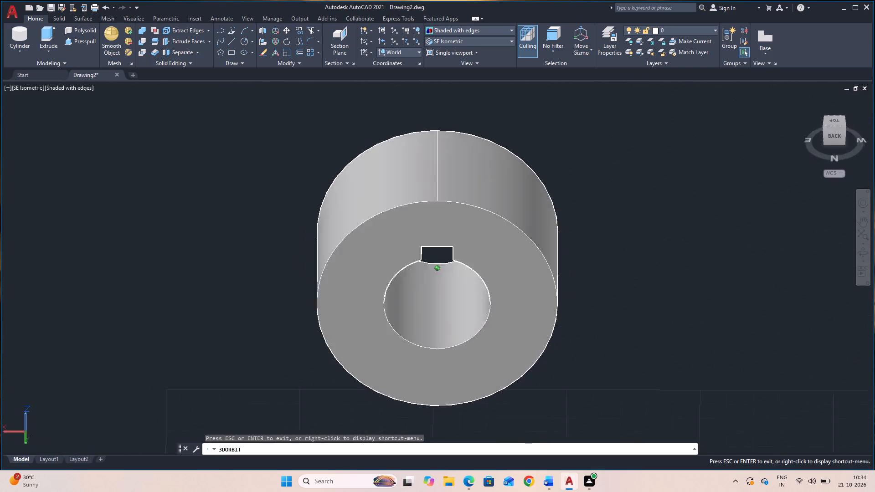
left_click_drag(542, 274, 793, 357)
left_click_drag(745, 354, 749, 342)
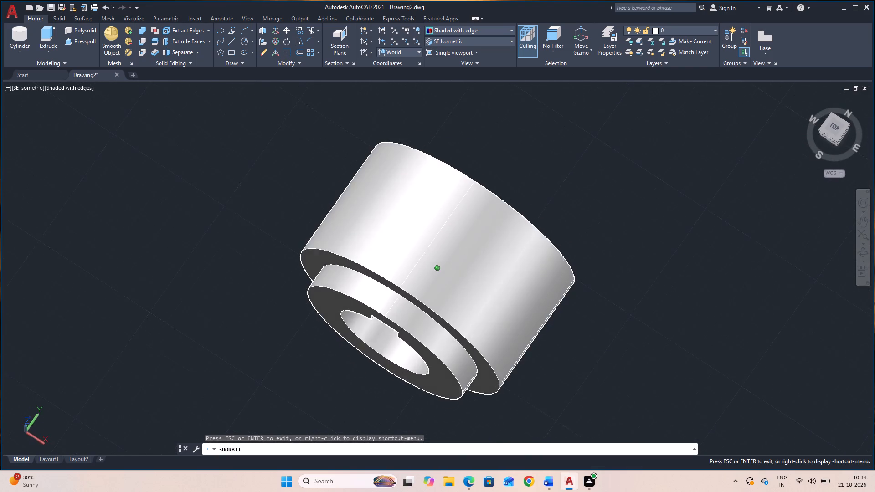
left_click_drag(749, 342, 590, 287)
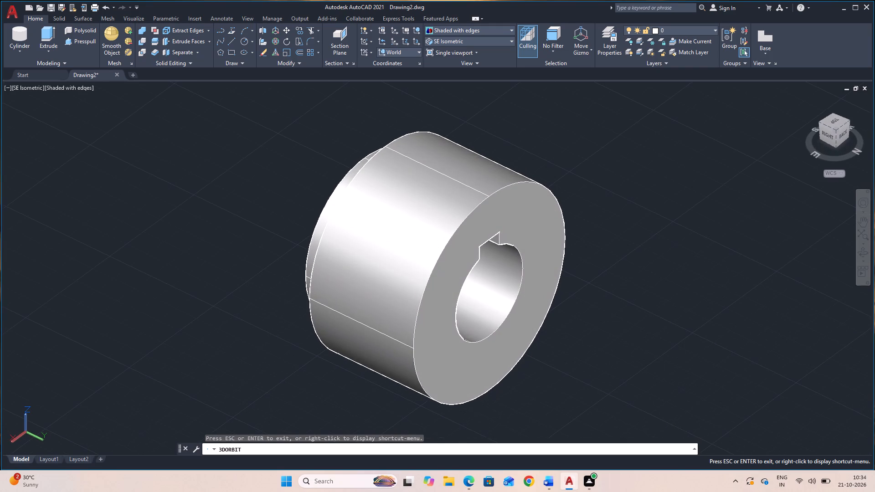
key("Escape")
Draw a 31-unit horizontal line sideways from the topmost point of the large cylinder's rear face.
type("L")
key("space")
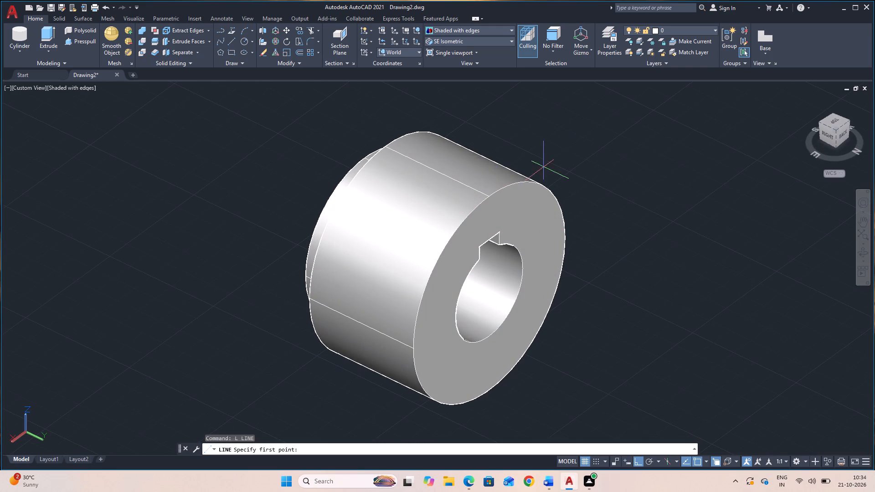
left_click(489, 195)
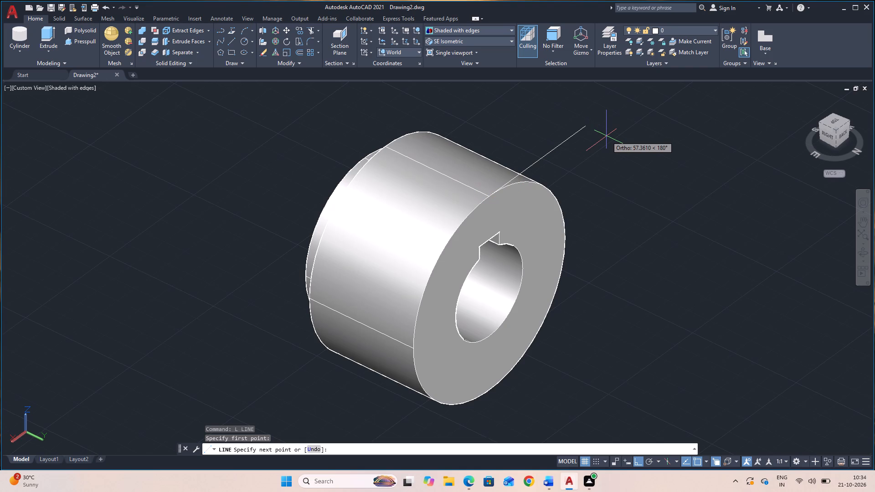
key("6")
key("BackSpace")
type("31")
key("Return")
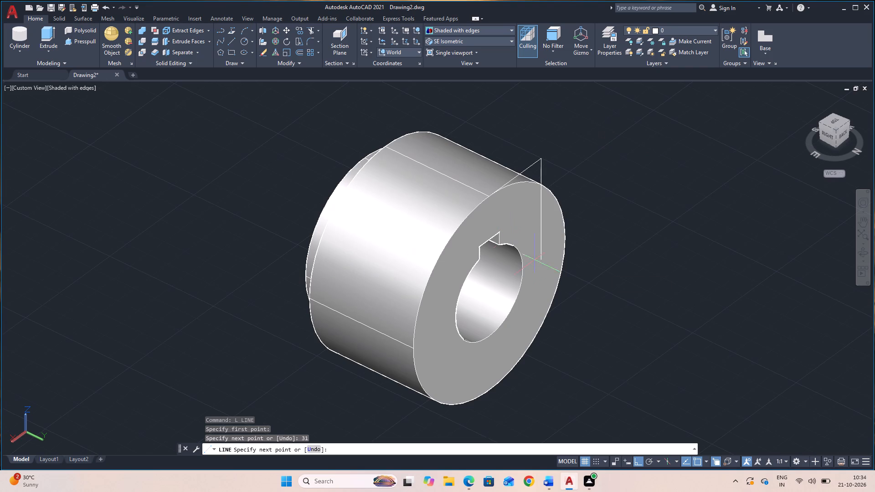
key("Escape")
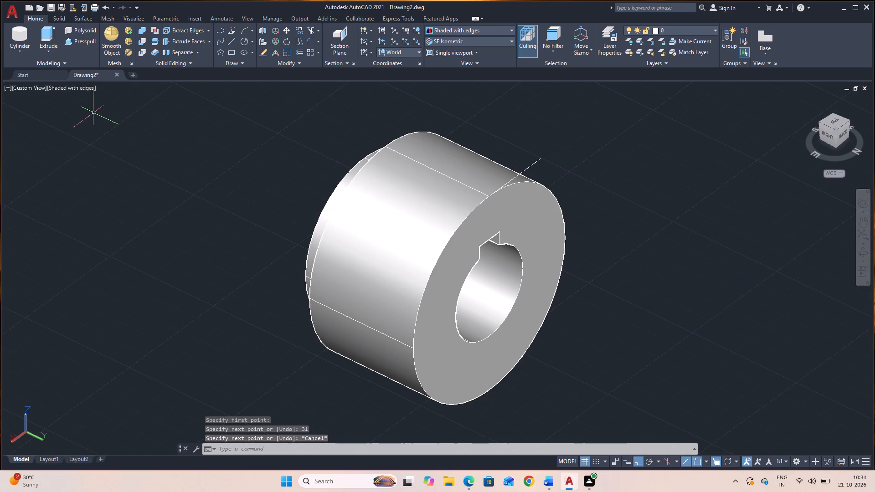
Create a box 62 long, 15 wide and 21 high on top of the cylinder, starting at the 31-unit line's free end.
left_click(23, 51)
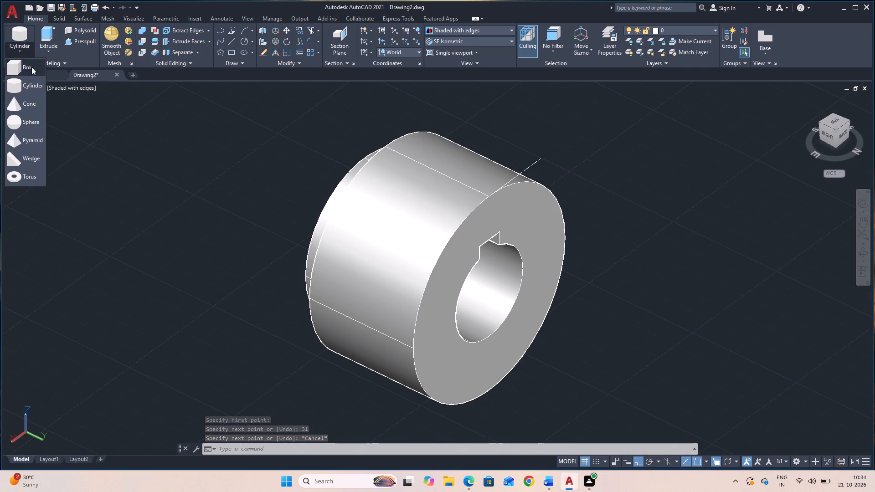
left_click(34, 70)
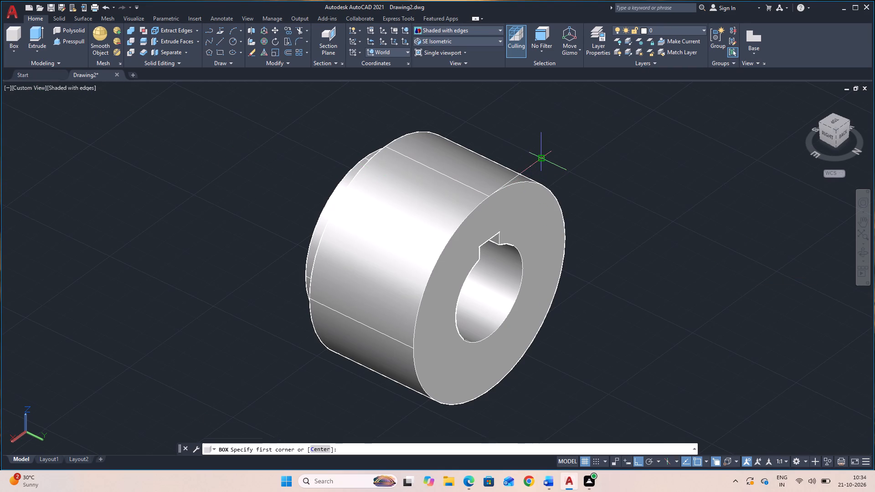
left_click(543, 161)
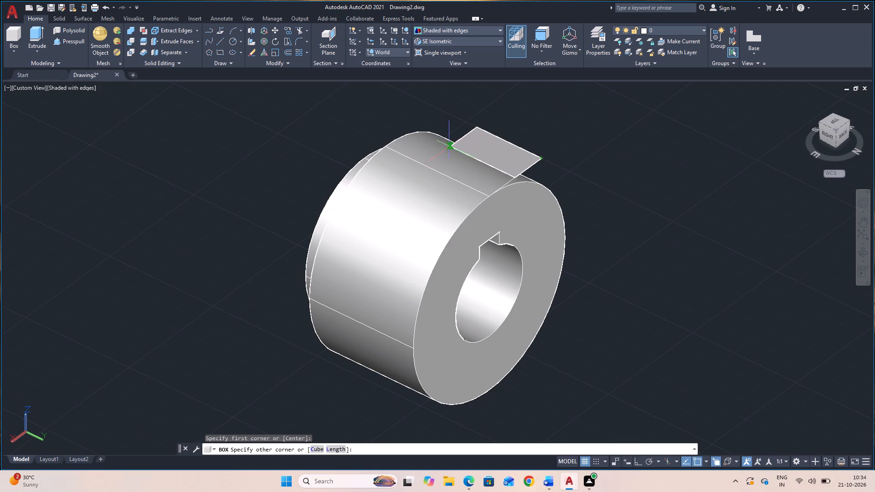
type("L")
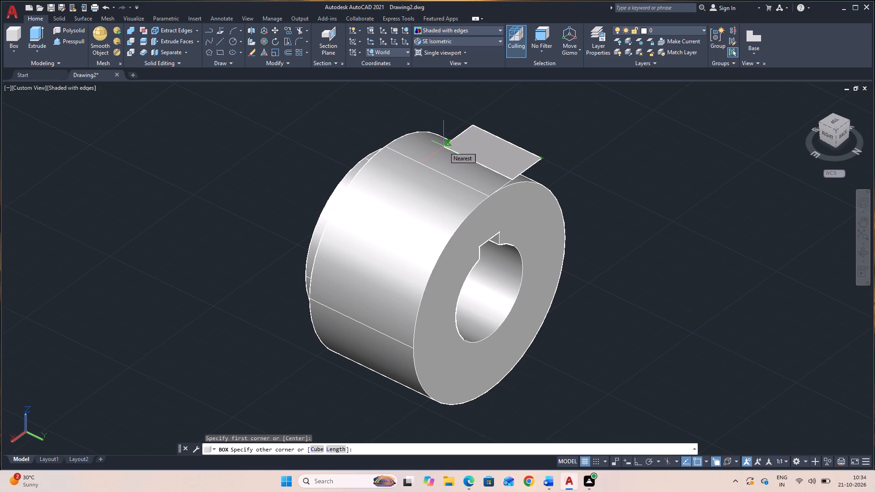
key("space")
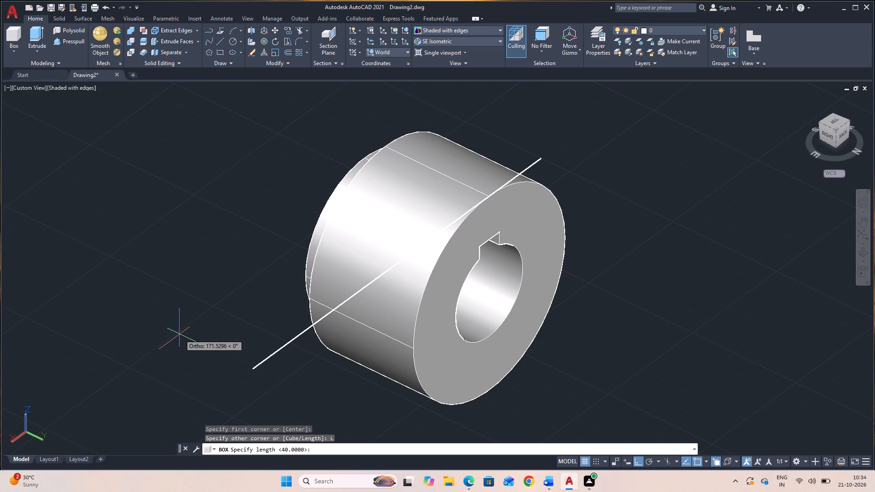
type("62")
key("Return")
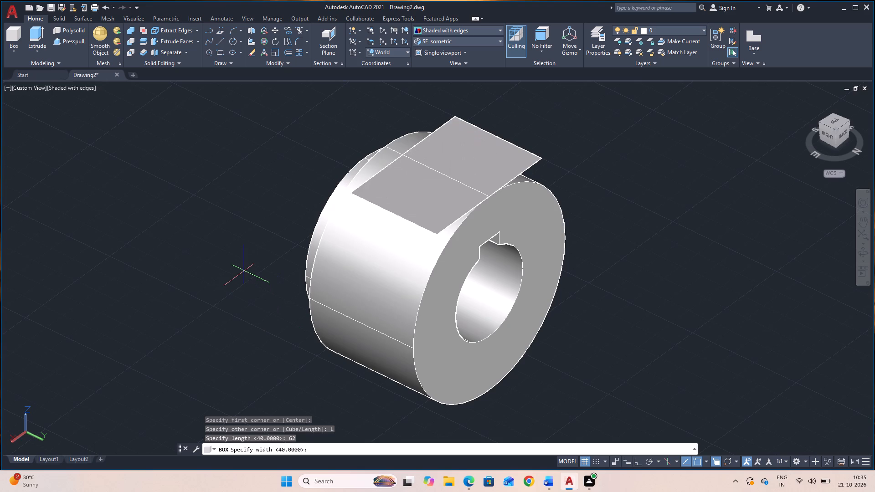
type("15")
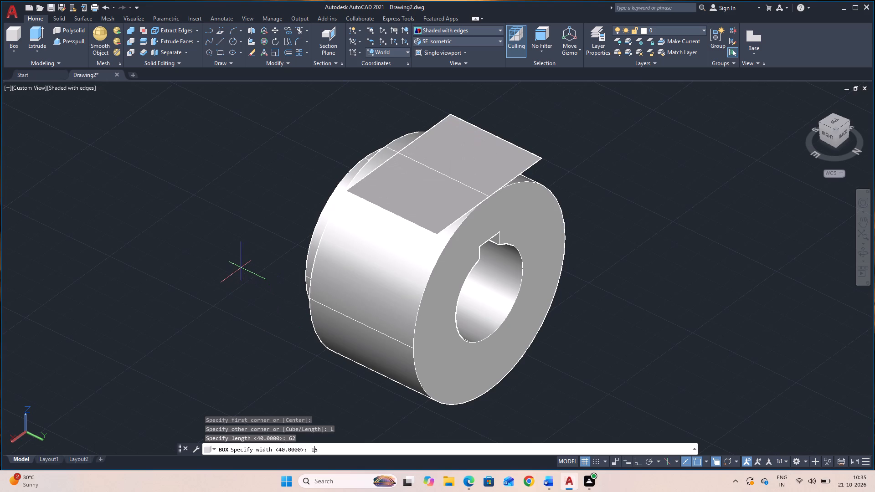
key("Return")
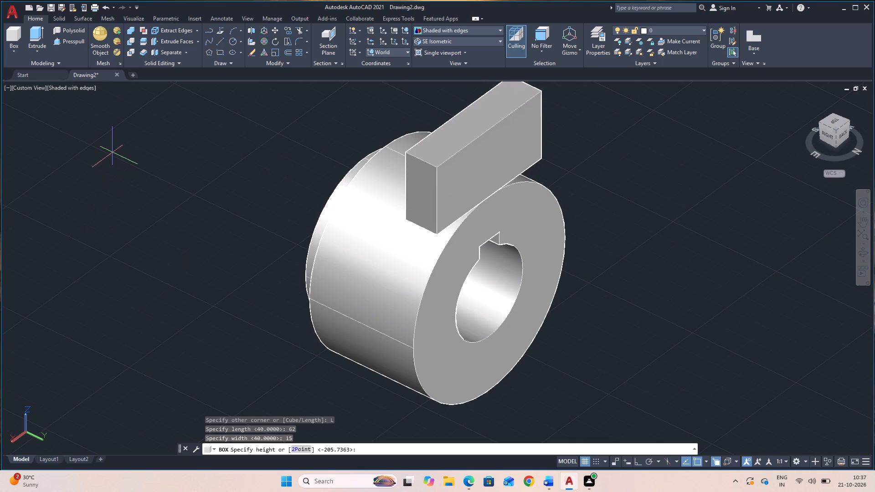
type("21")
key("Return")
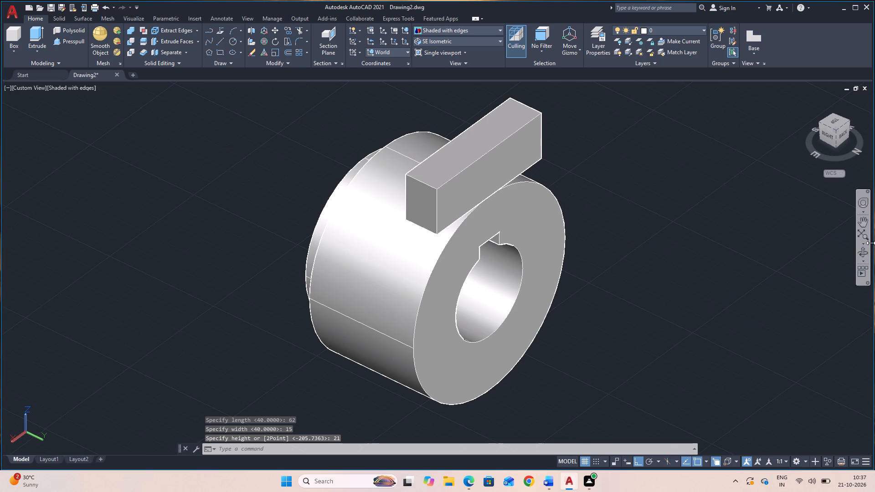
Presspull the bottom face of the box down into the cylinder as far as the keyway's top corner.
left_click(865, 257)
left_click_drag(764, 384, 818, 338)
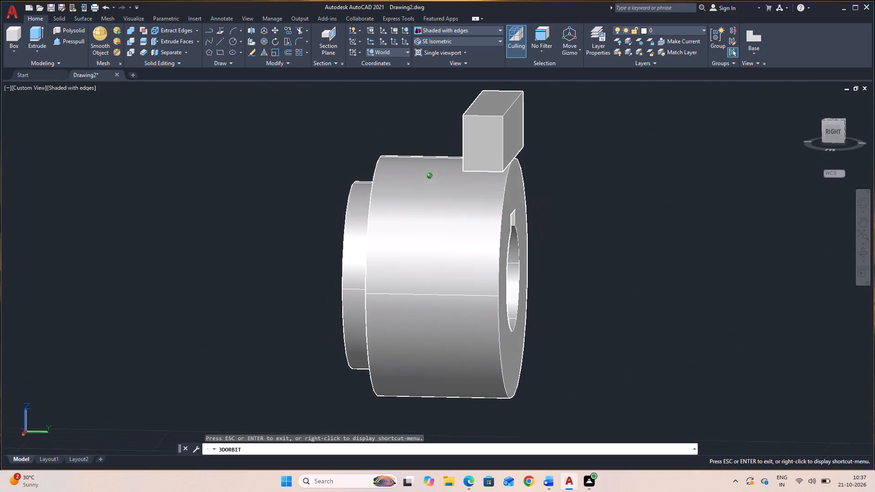
left_click_drag(818, 338, 819, 338)
left_click_drag(710, 380, 754, 377)
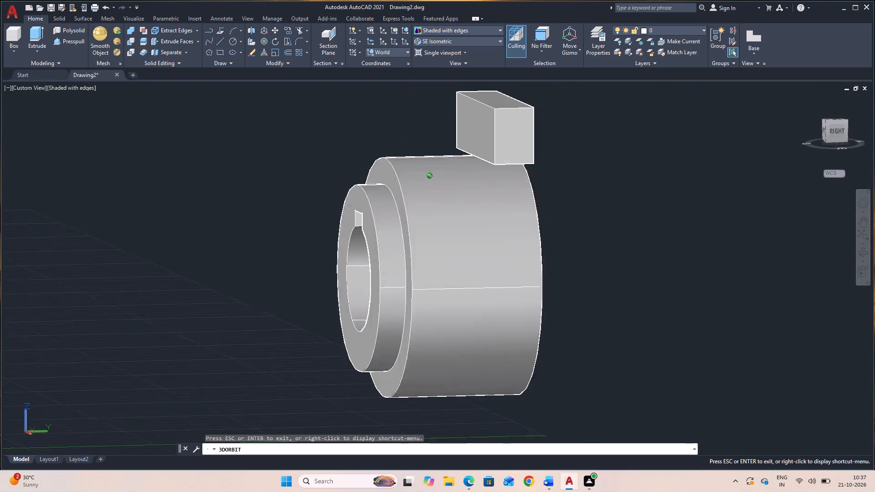
left_click_drag(754, 377, 764, 377)
left_click_drag(710, 374, 730, 404)
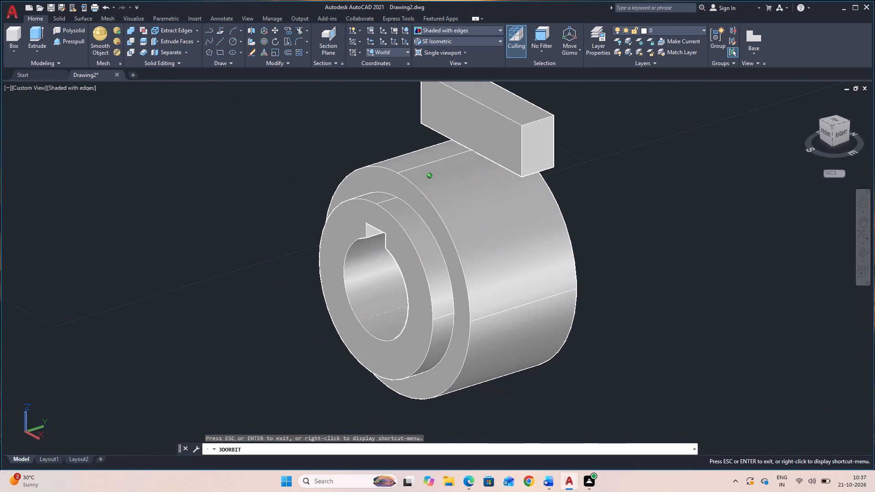
left_click_drag(702, 358, 627, 292)
key("Escape")
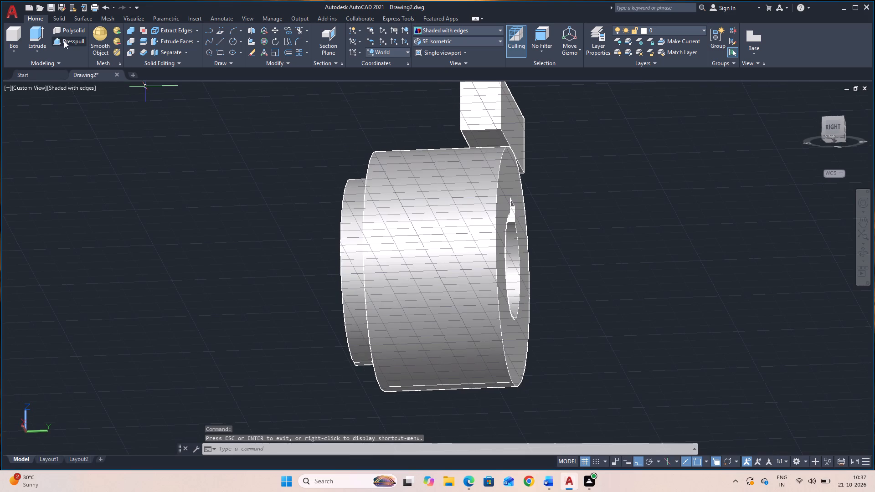
left_click(64, 41)
left_click(492, 141)
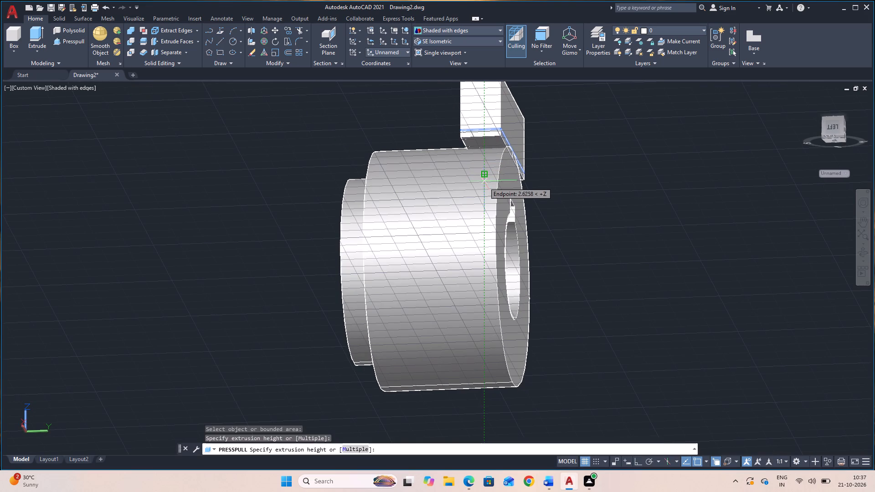
left_click(863, 259)
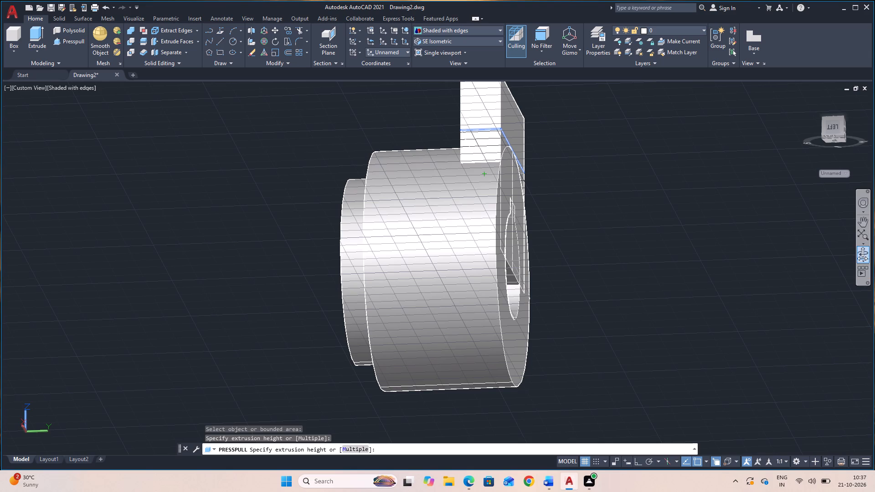
left_click_drag(767, 272, 702, 350)
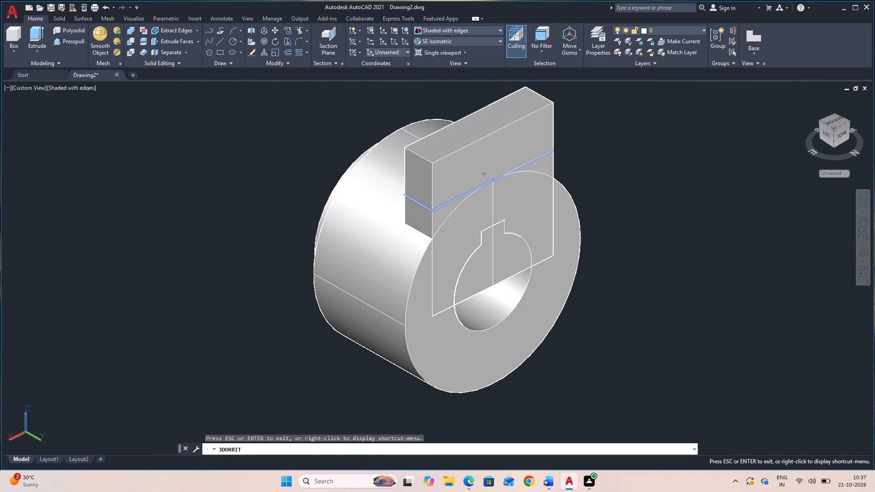
key("Escape")
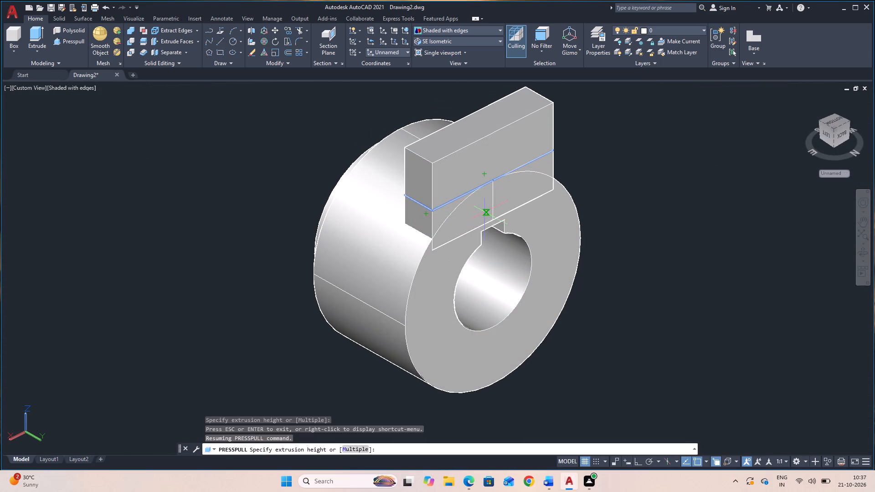
left_click(482, 230)
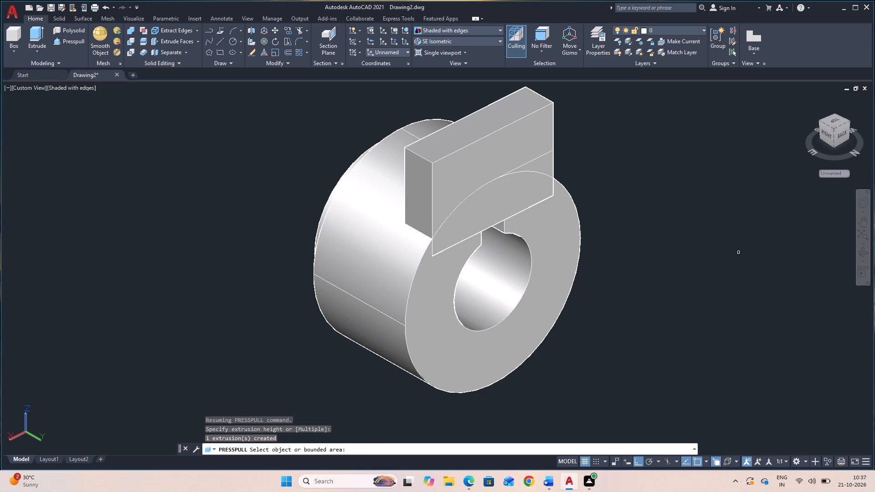
key("Escape")
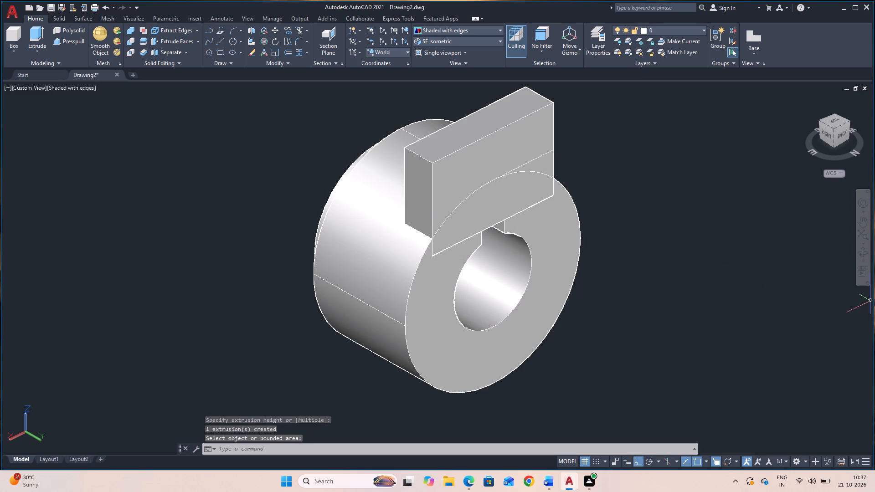
Create a box 62 long, 55 wide and 15 high from the upright block's top rear corner, extending forward over the cylinder.
left_click(865, 252)
left_click_drag(746, 352, 826, 342)
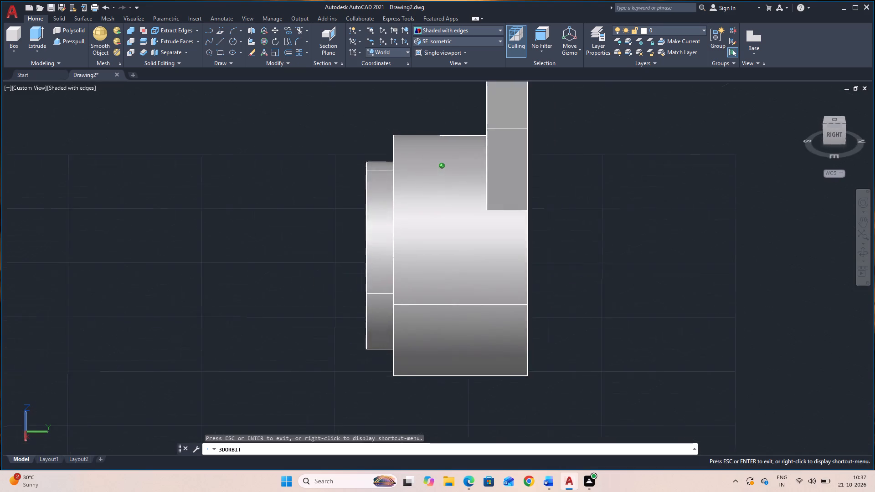
left_click_drag(826, 342, 826, 359)
middle_click_drag(700, 294, 710, 388)
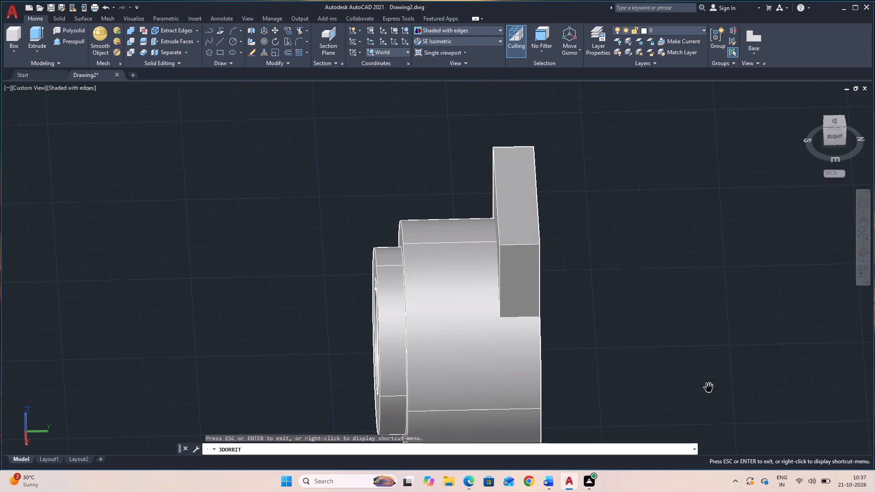
left_click(672, 375)
left_click_drag(675, 374, 724, 367)
key("Escape")
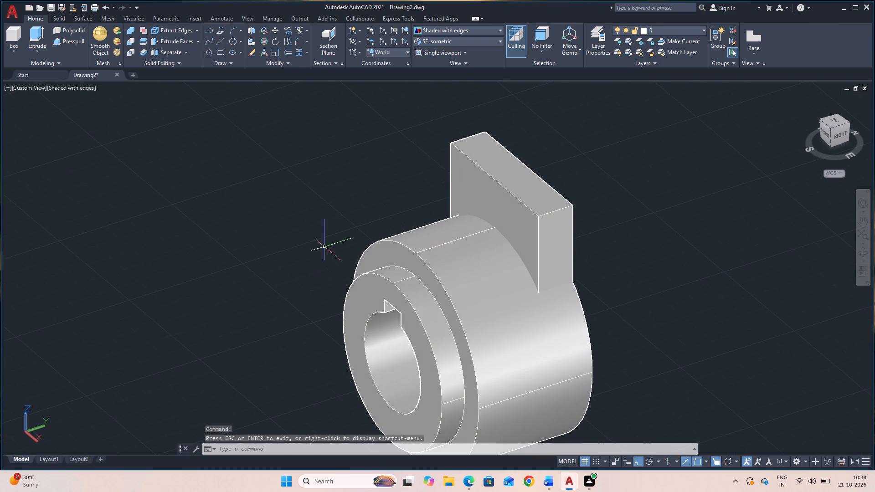
left_click(14, 31)
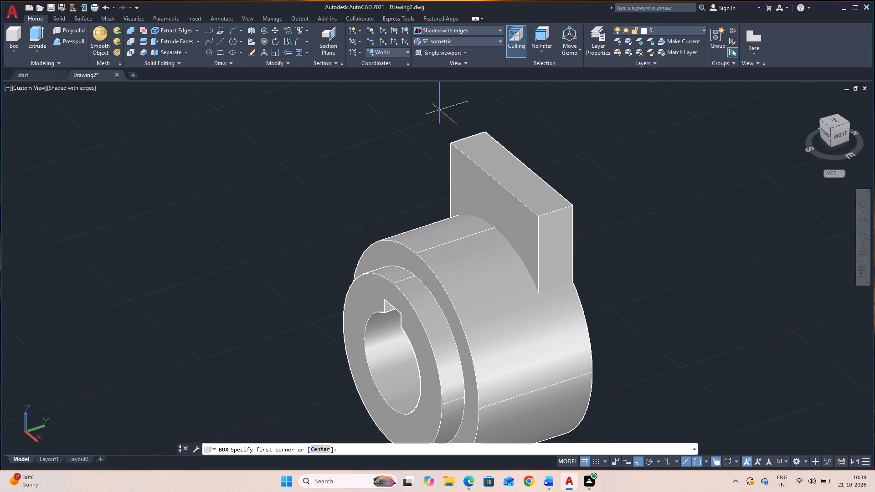
left_click(485, 131)
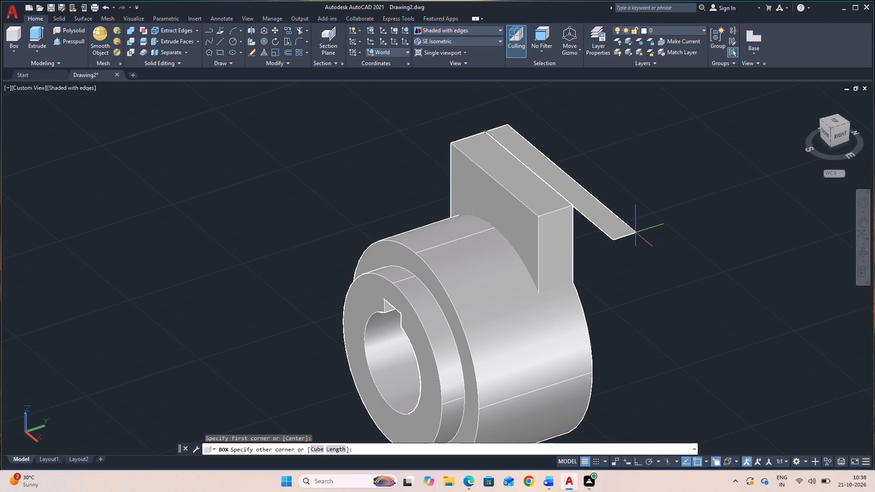
key("l")
key("space")
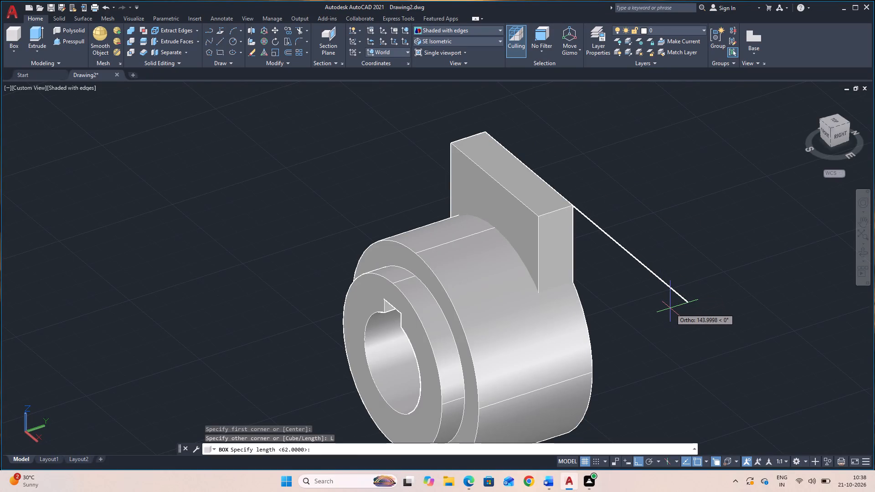
type("62")
key("Return")
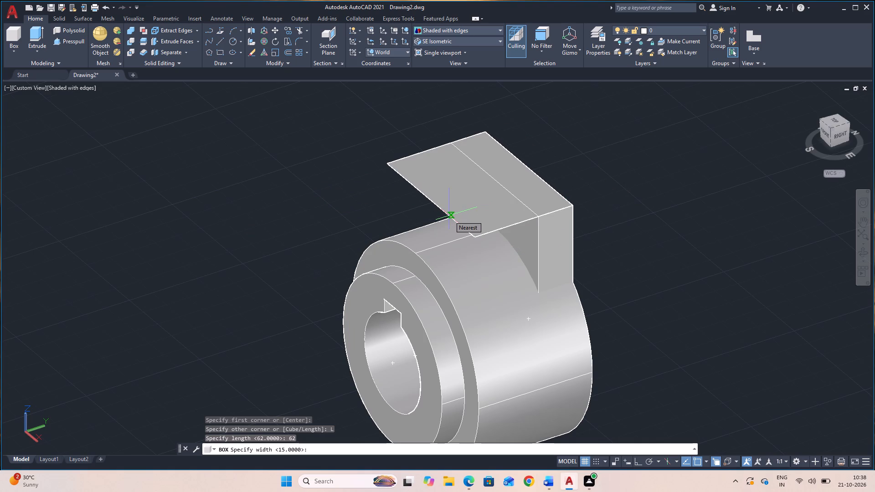
type("55")
key("Return")
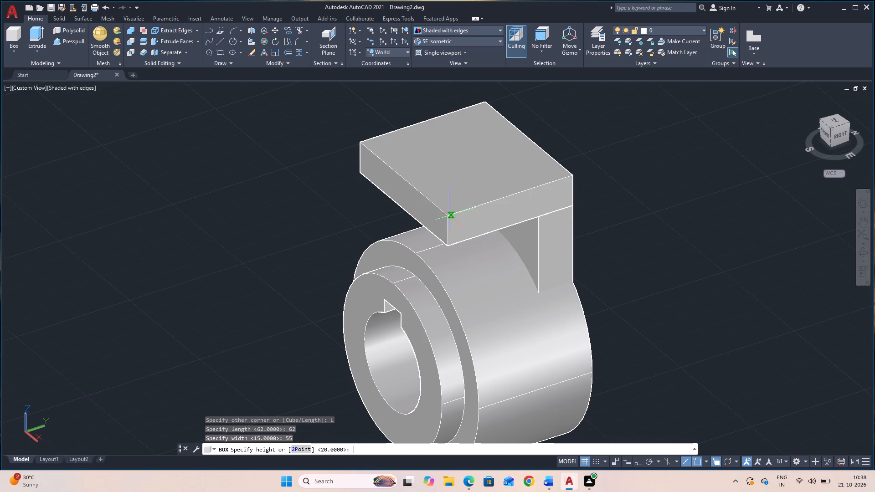
type("15")
key("Return")
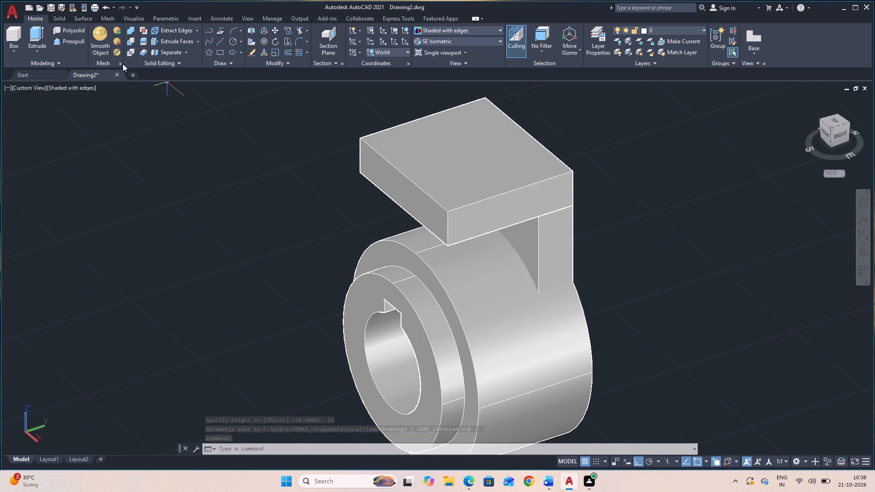
Create a box 62 long, 15 wide and 34 high, rising from the overhanging plate's lower front corner along its front edge.
left_click(13, 34)
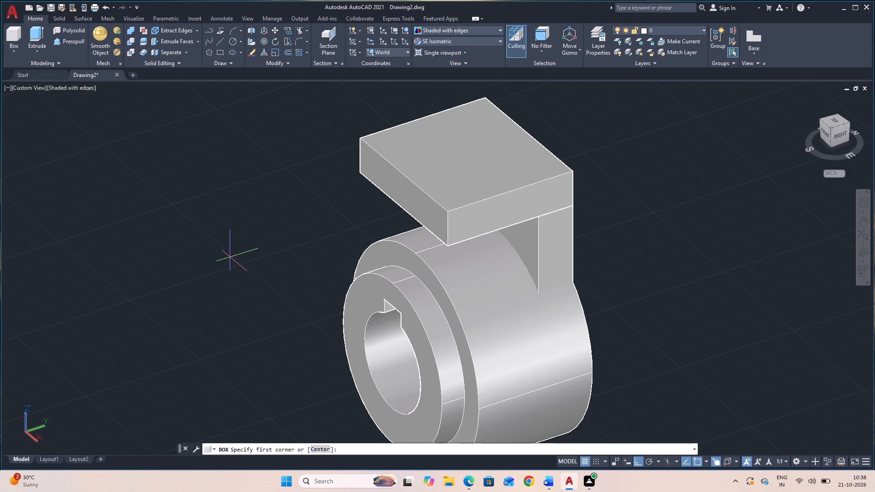
left_click(446, 248)
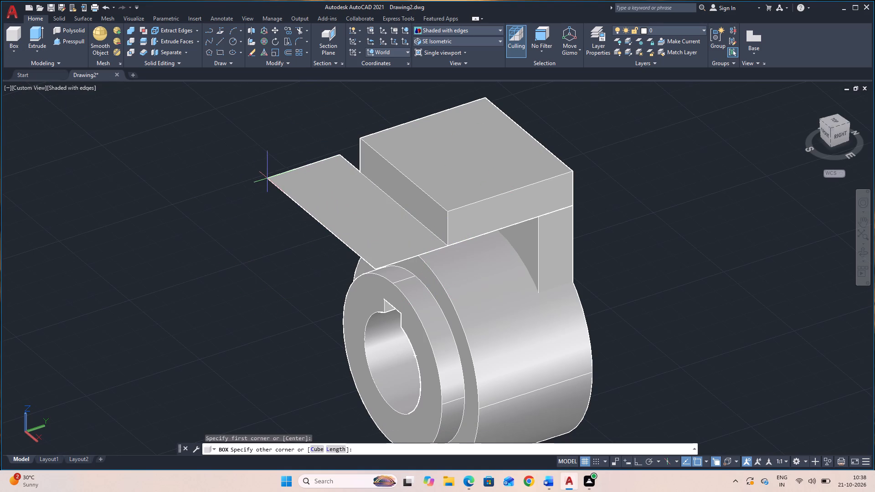
type("L")
key("space")
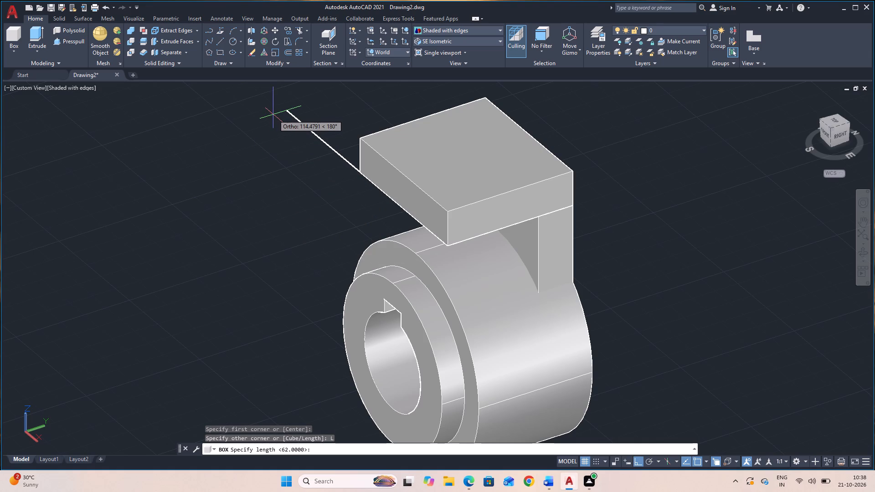
type("62")
key("Return")
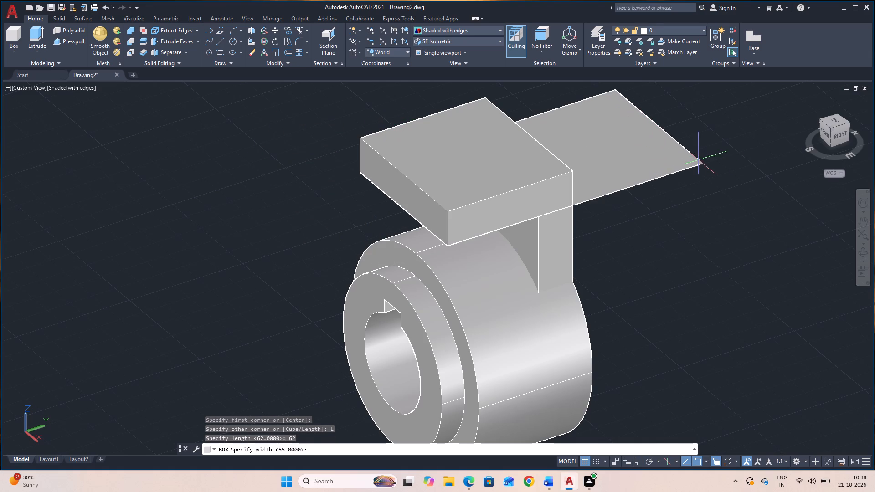
type("15")
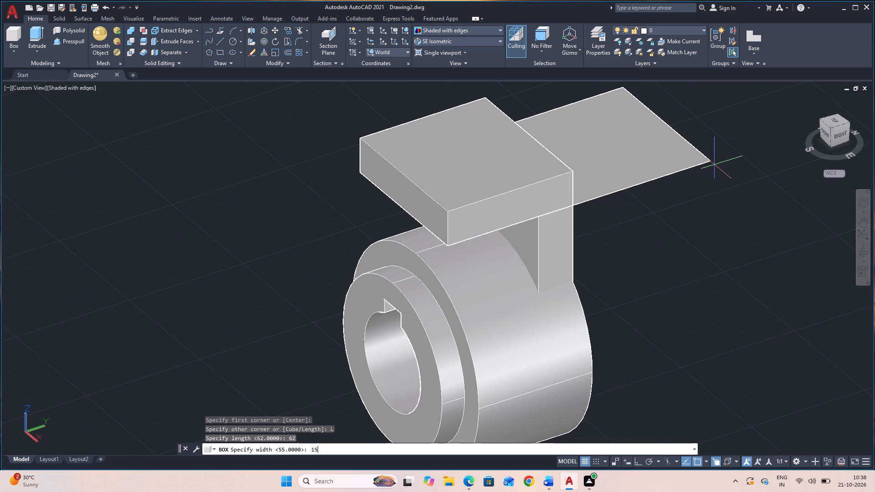
key("Return")
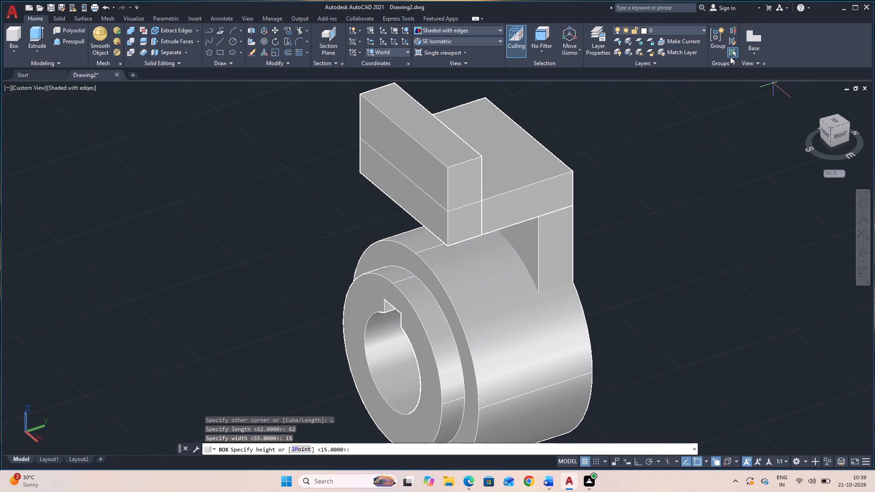
middle_click_drag(711, 166, 710, 124)
scroll(710, 124, "down", 2)
middle_click_drag(691, 215, 582, 220)
scroll(691, 215, "down", 1)
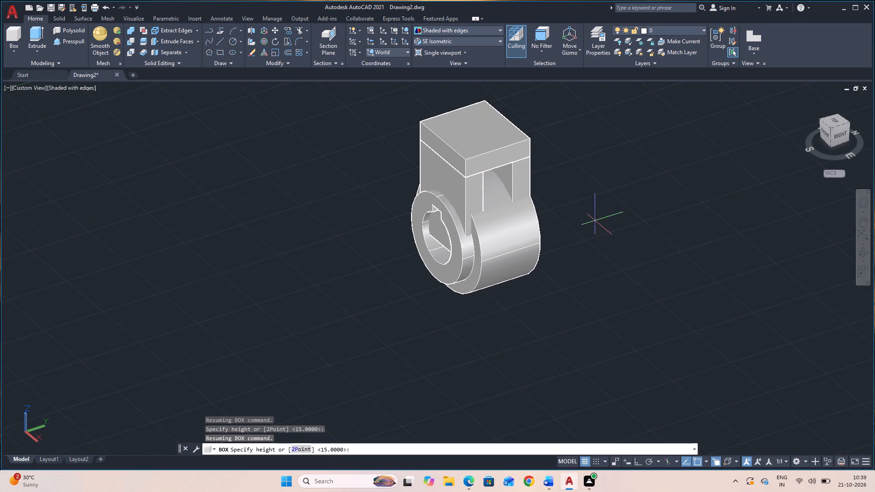
middle_click_drag(593, 227, 548, 306)
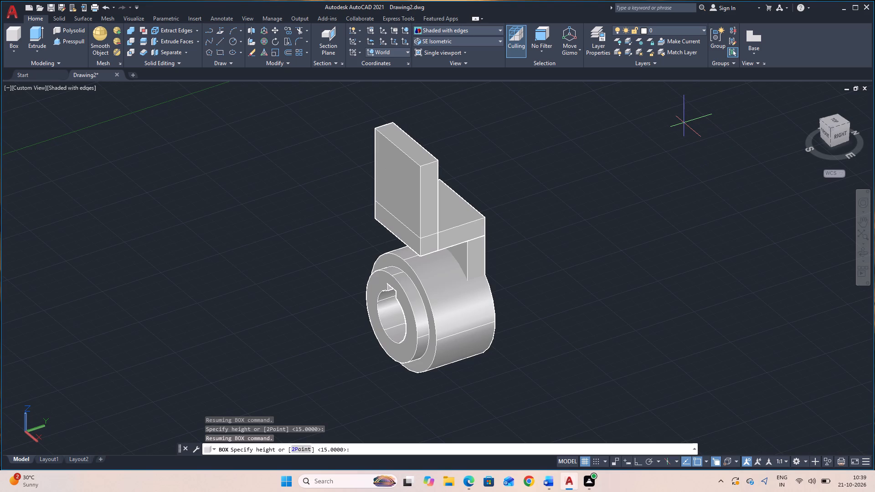
type("34")
key("Return")
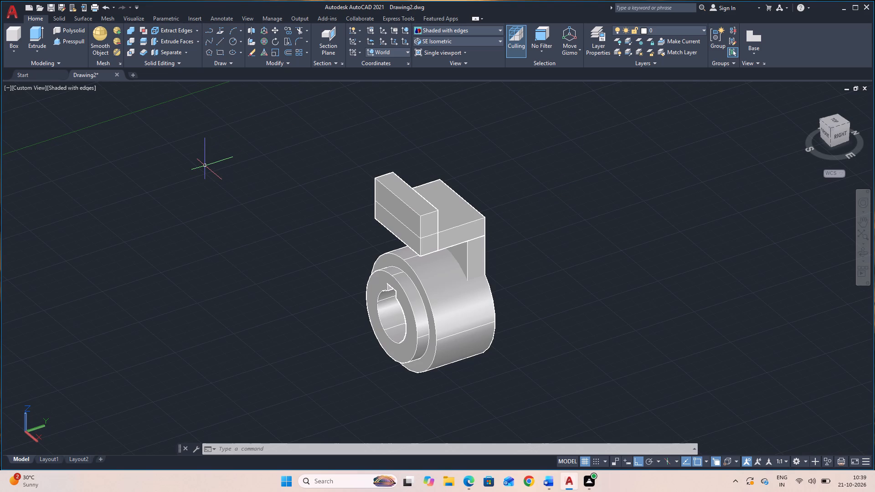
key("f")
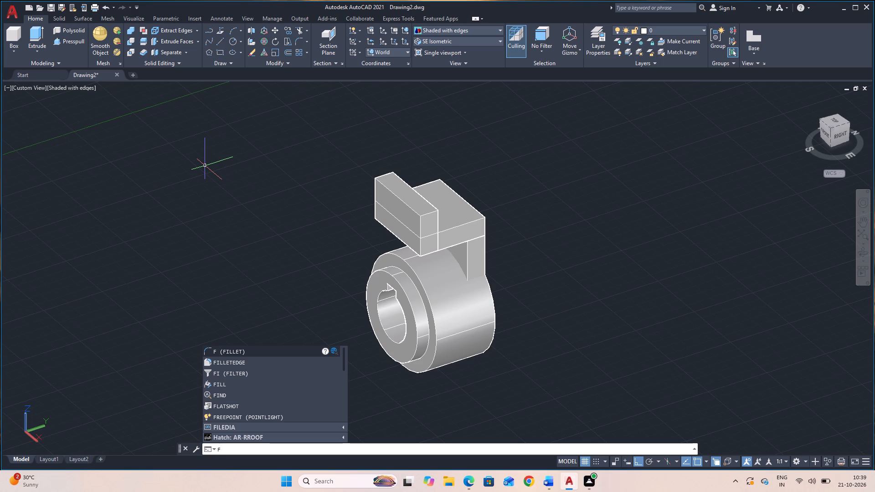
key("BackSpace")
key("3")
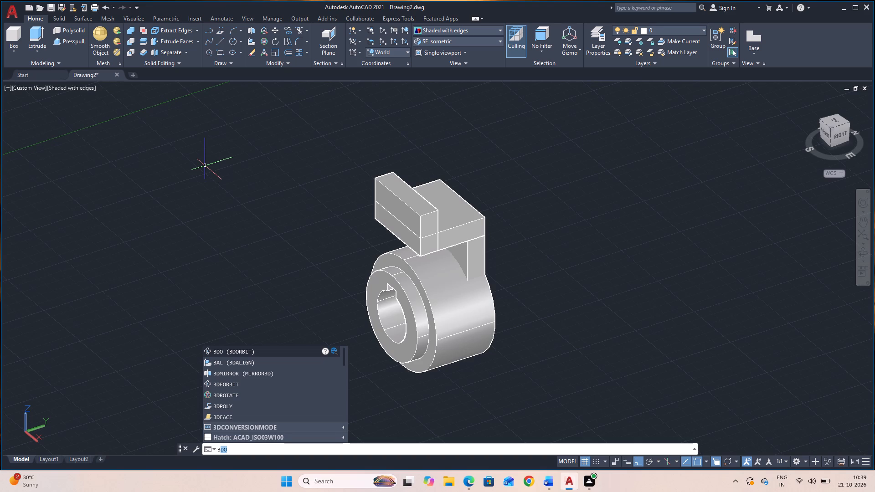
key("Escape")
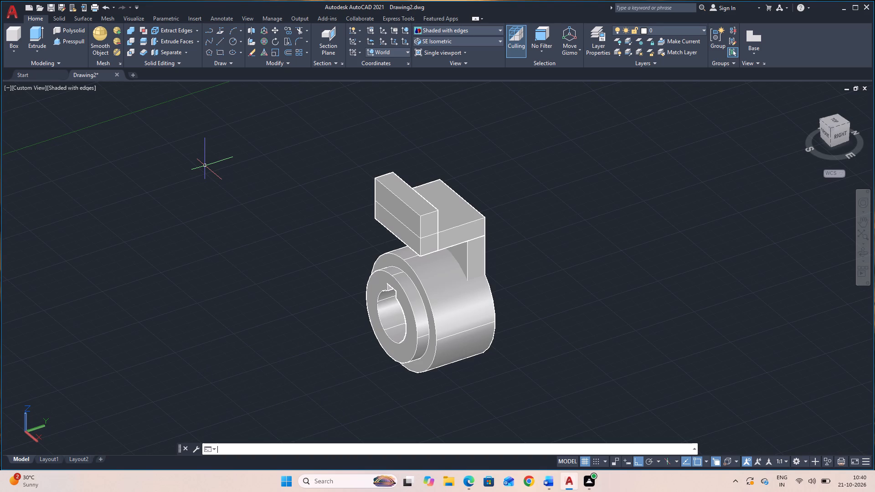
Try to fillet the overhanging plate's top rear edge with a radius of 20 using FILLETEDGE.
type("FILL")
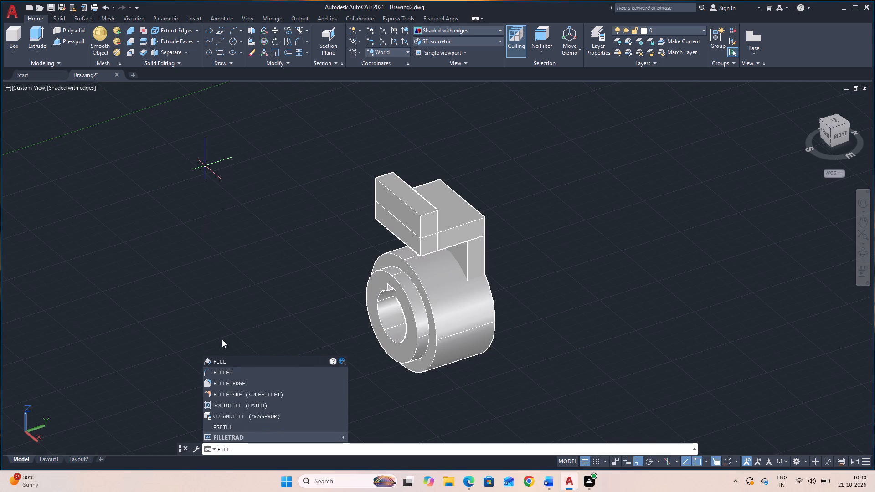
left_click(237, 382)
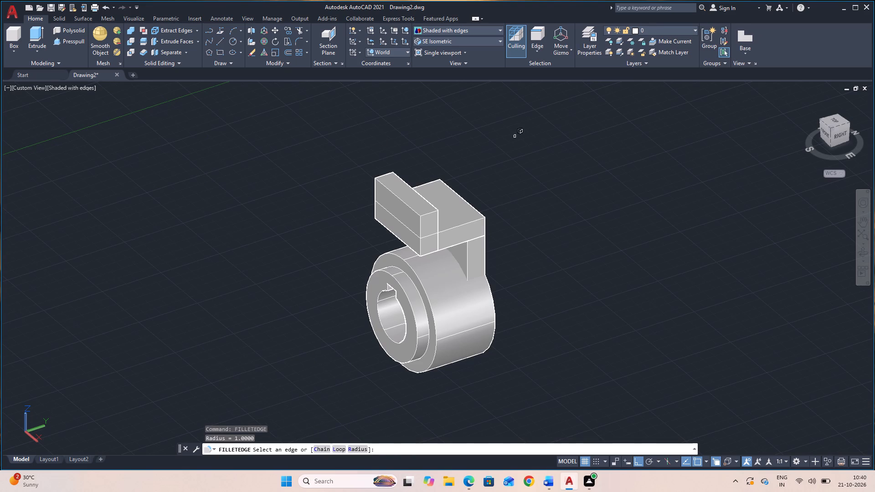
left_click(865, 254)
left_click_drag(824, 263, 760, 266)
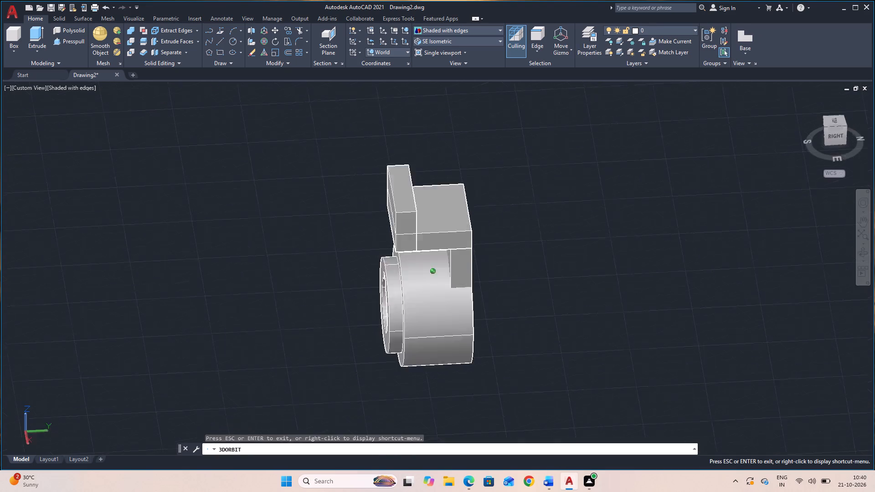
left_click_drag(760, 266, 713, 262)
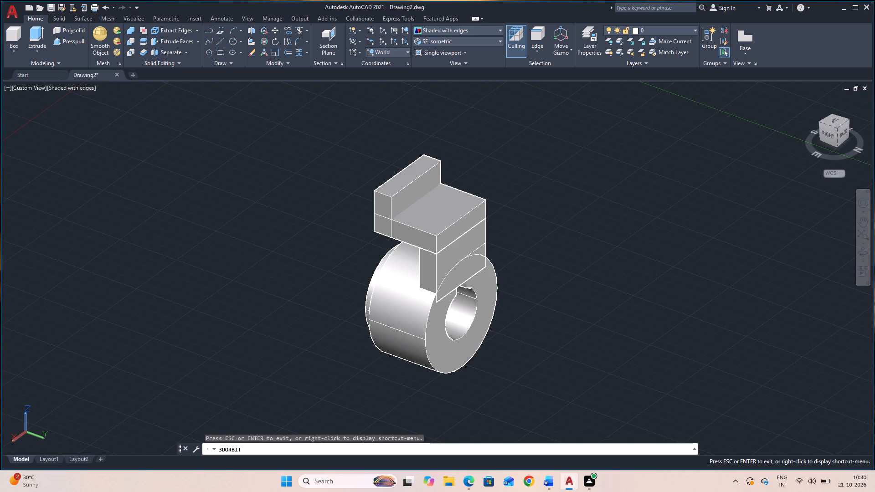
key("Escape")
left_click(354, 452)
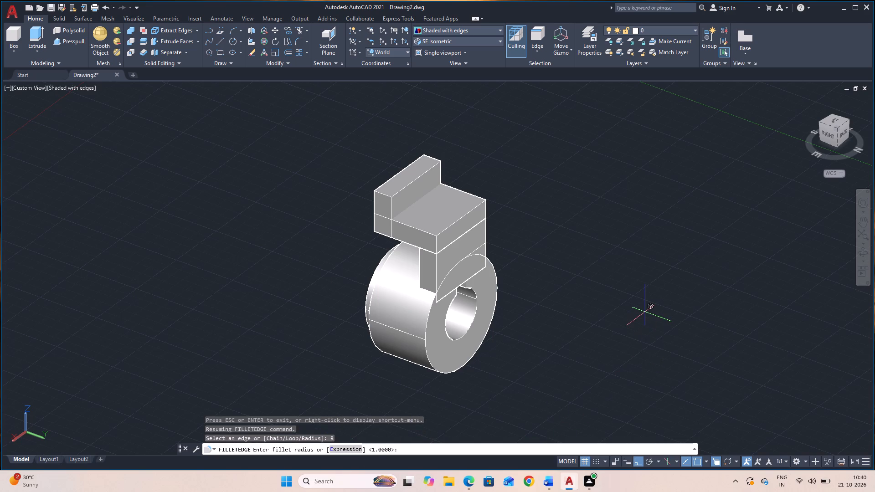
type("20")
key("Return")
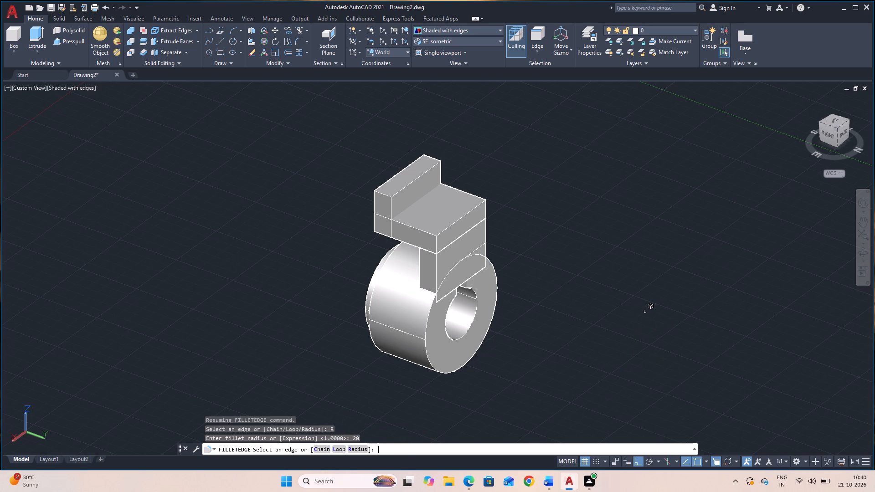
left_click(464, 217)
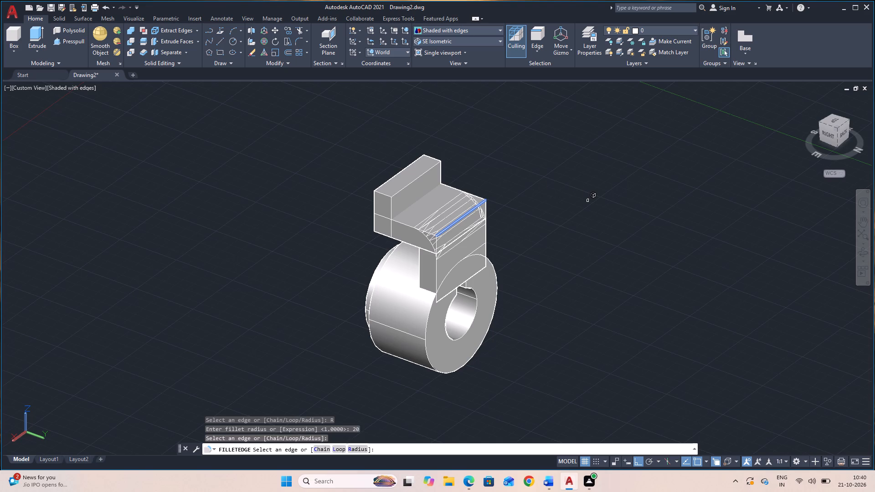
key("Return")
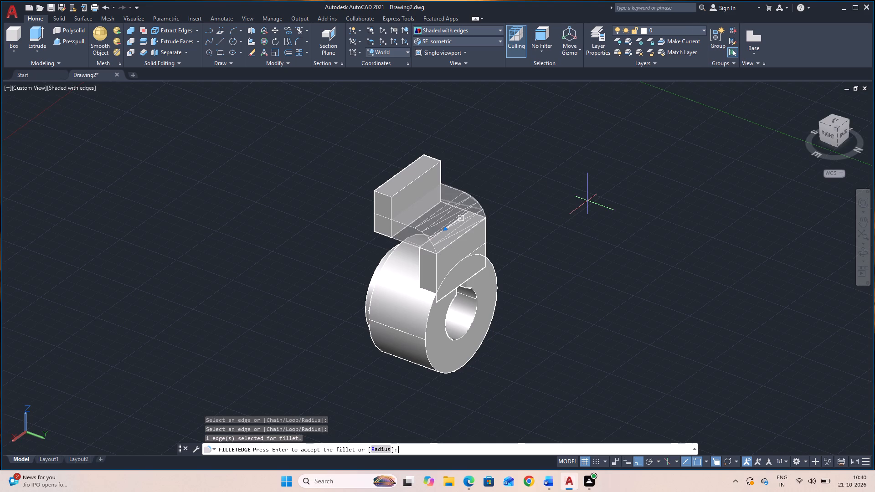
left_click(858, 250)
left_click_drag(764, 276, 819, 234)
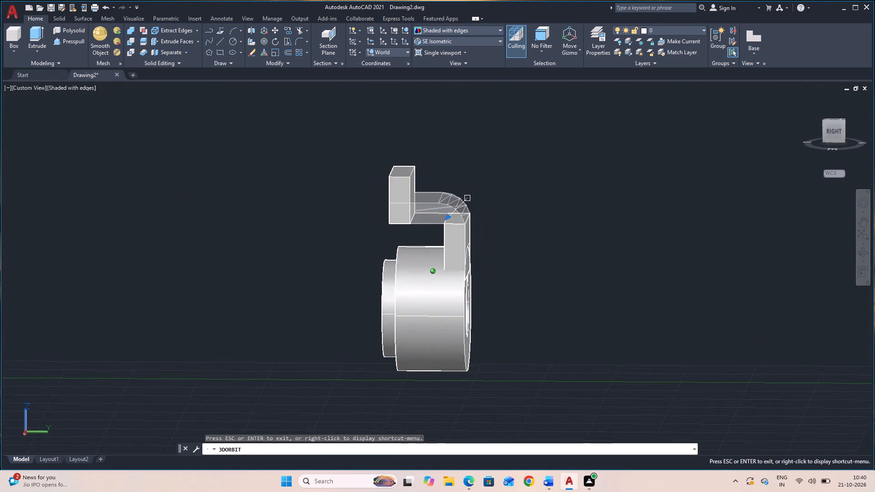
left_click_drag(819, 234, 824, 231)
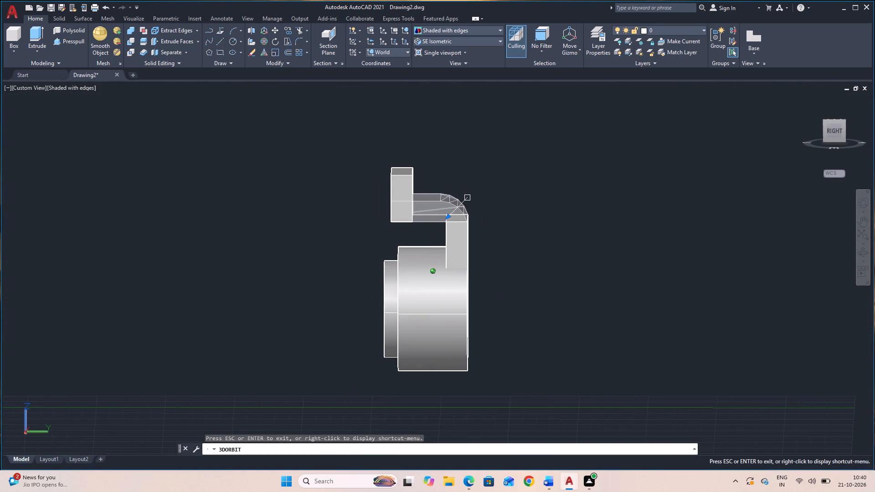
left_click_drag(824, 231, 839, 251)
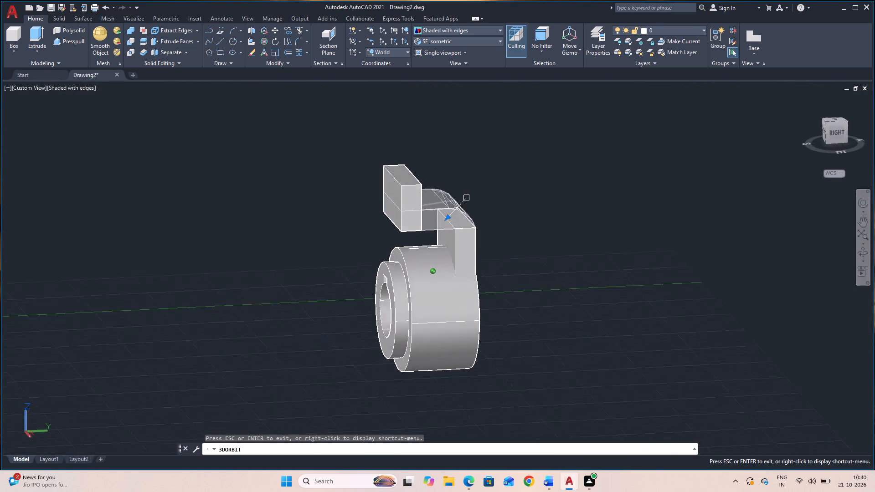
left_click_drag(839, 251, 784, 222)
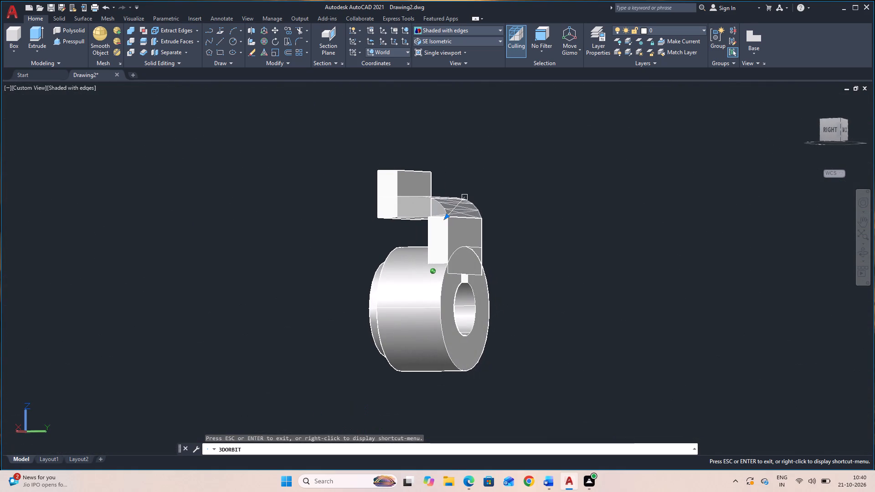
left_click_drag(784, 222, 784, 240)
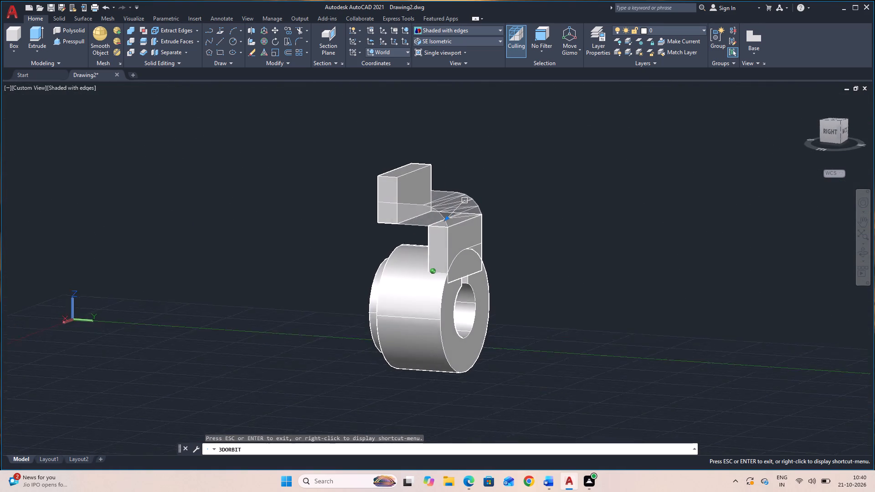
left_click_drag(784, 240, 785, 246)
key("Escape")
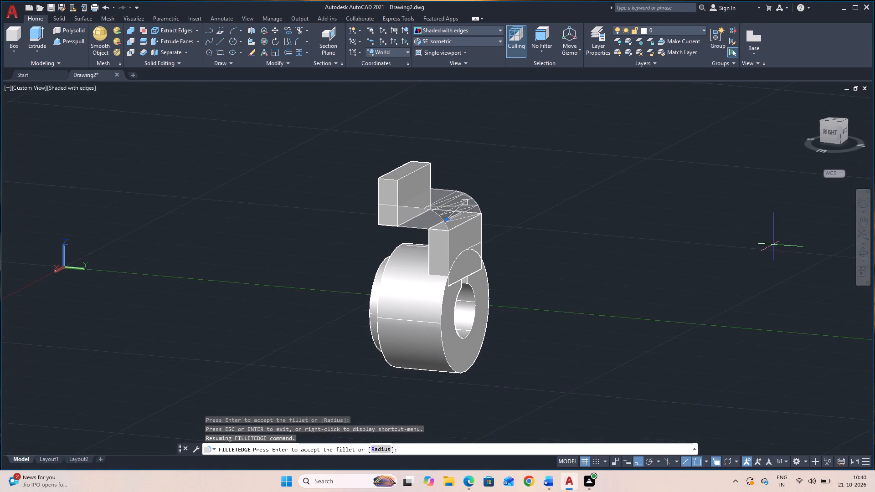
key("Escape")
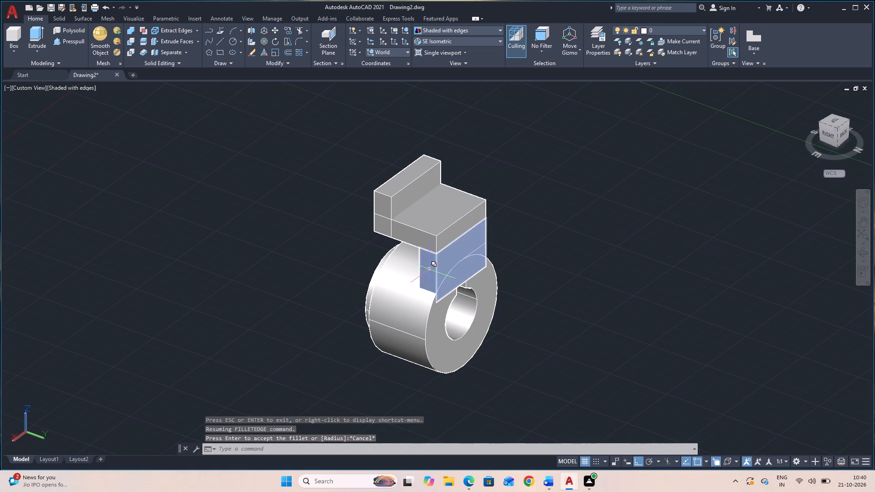
Union the cylindrical part, upright block, overhanging plate and front box into one solid.
left_click(426, 273)
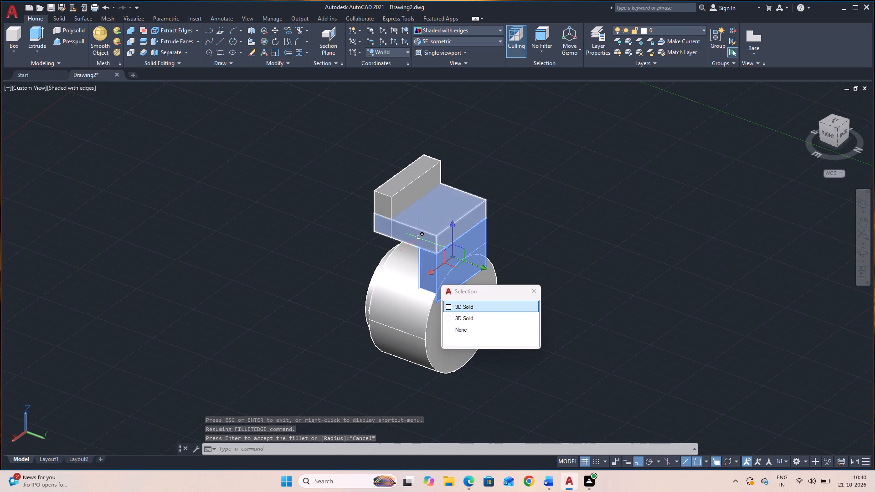
left_click(418, 238)
left_click(395, 206)
left_click(392, 280)
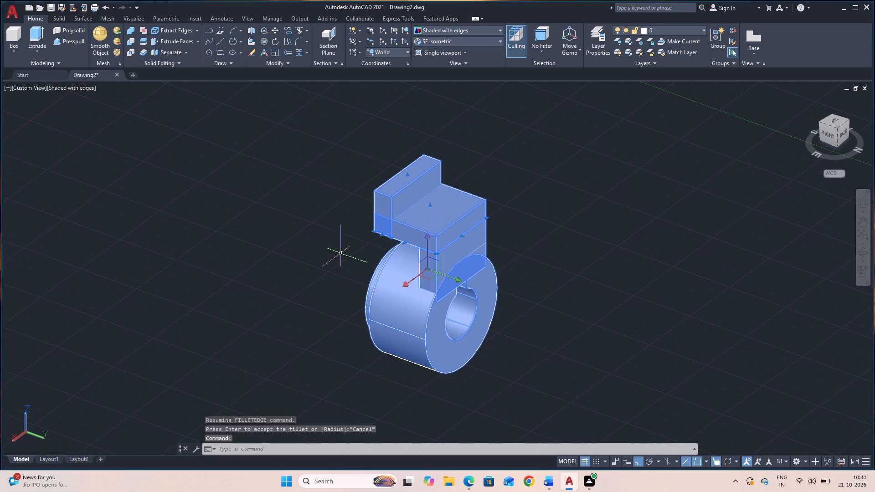
type("UNION")
key("space")
left_click(550, 353)
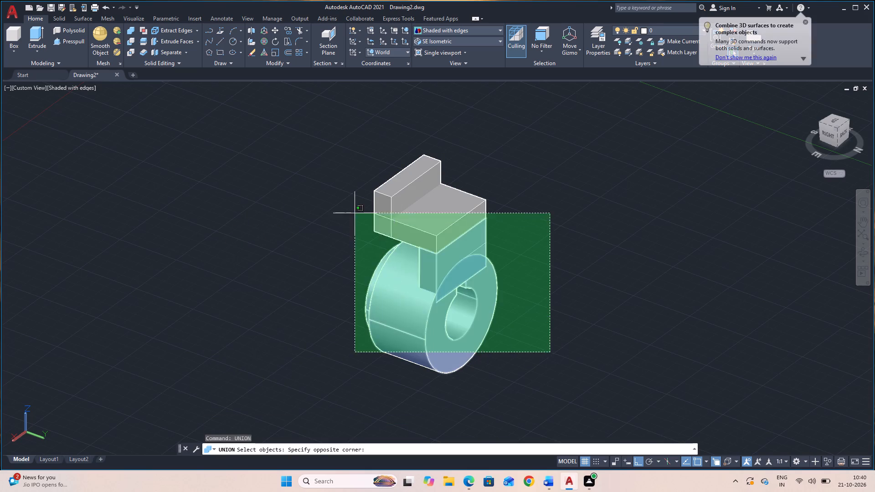
left_click(339, 210)
key("Return")
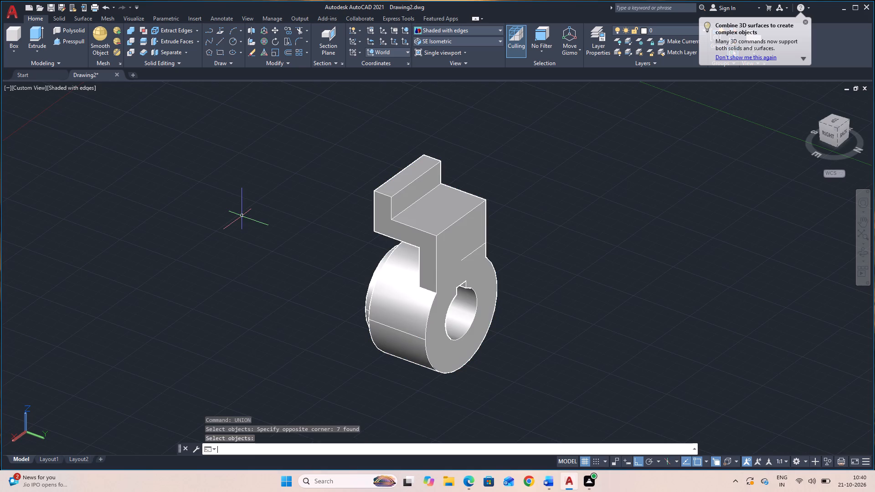
Erase the leftover construction line on the rear face of the merged solid.
left_click(471, 254)
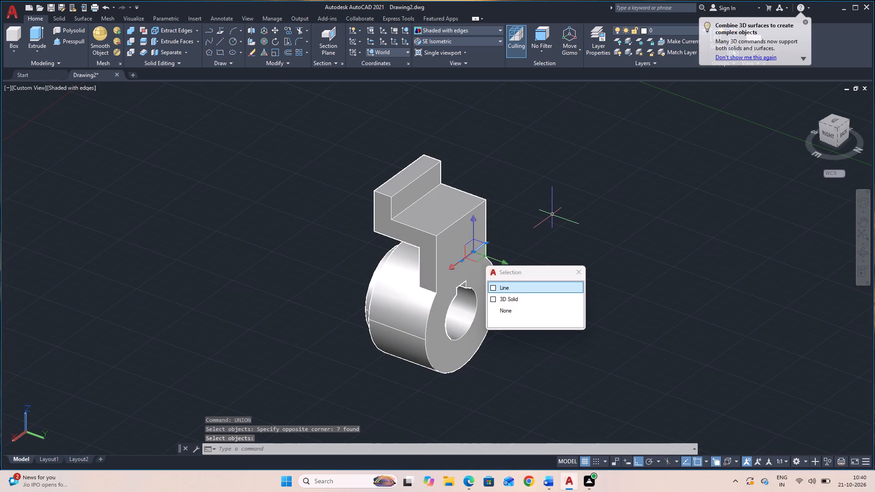
key("Delete")
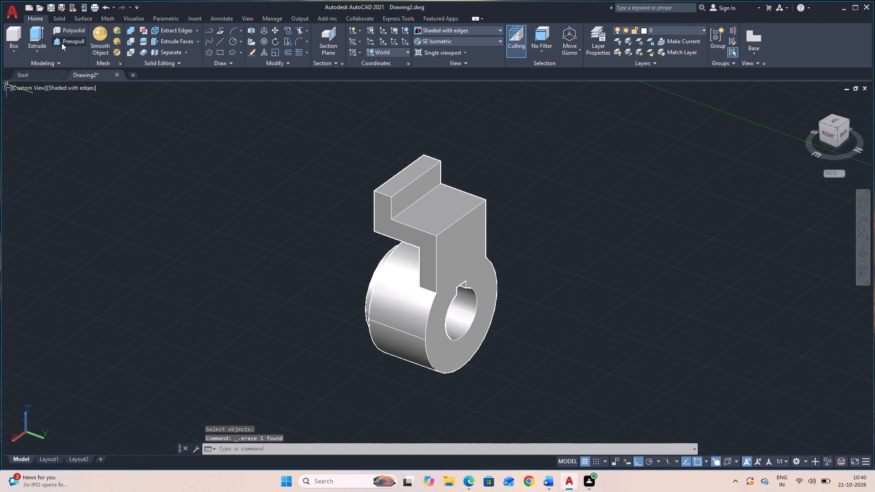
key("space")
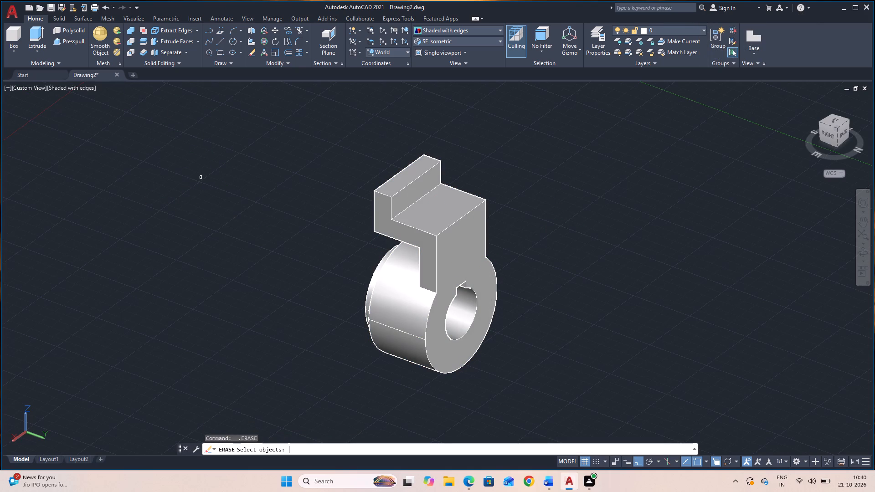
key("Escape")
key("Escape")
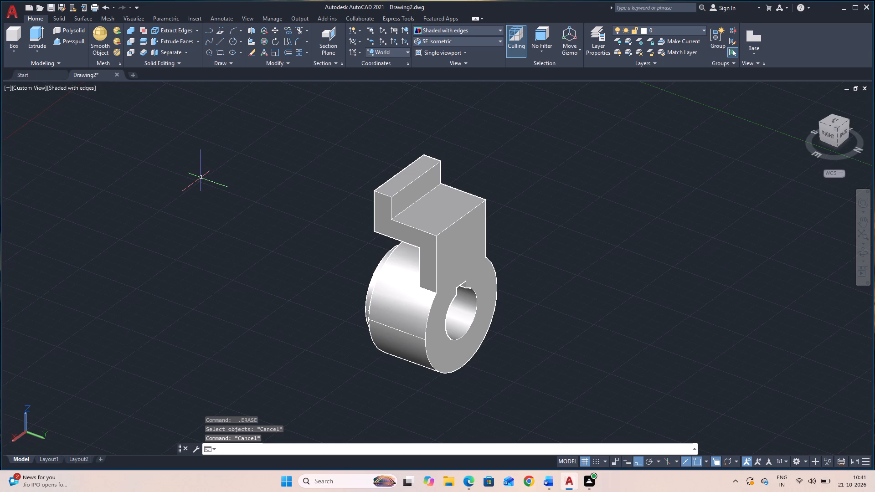
Fillet the bracket's top rear edge, where the overhanging plate meets the upright block, with a radius of 20 using FILLETEDGE.
key("f")
type("IED")
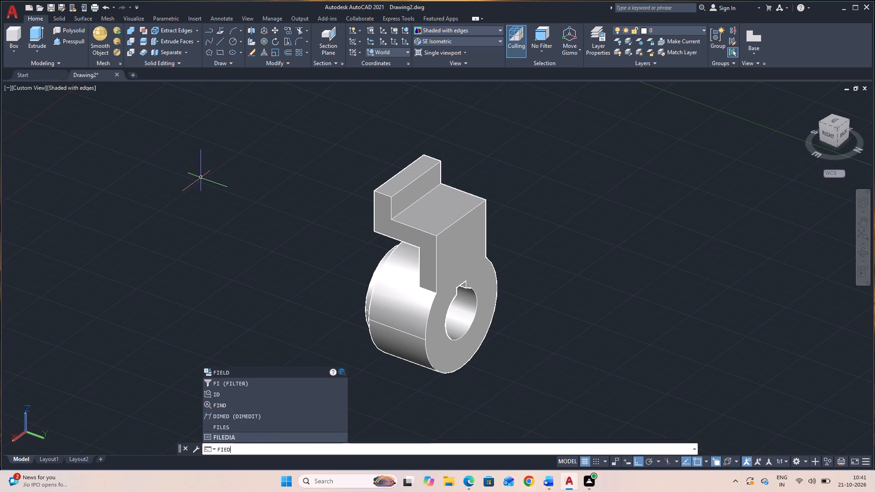
key("BackSpace")
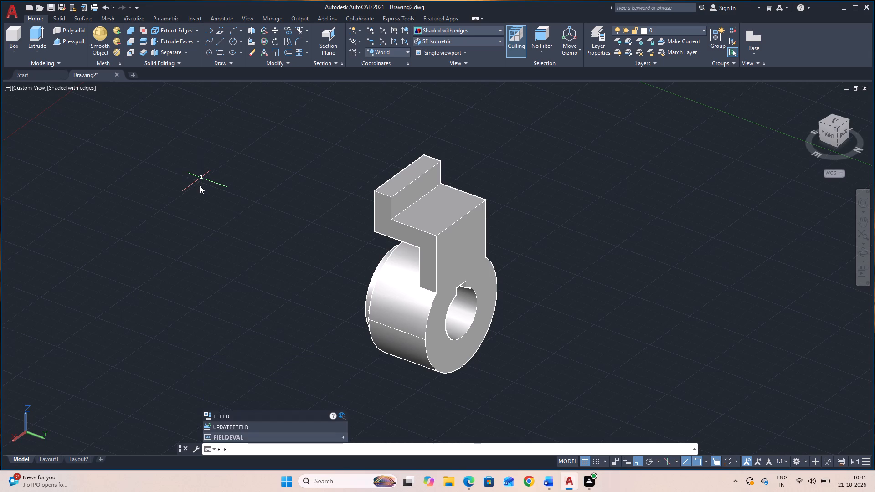
key("BackSpace")
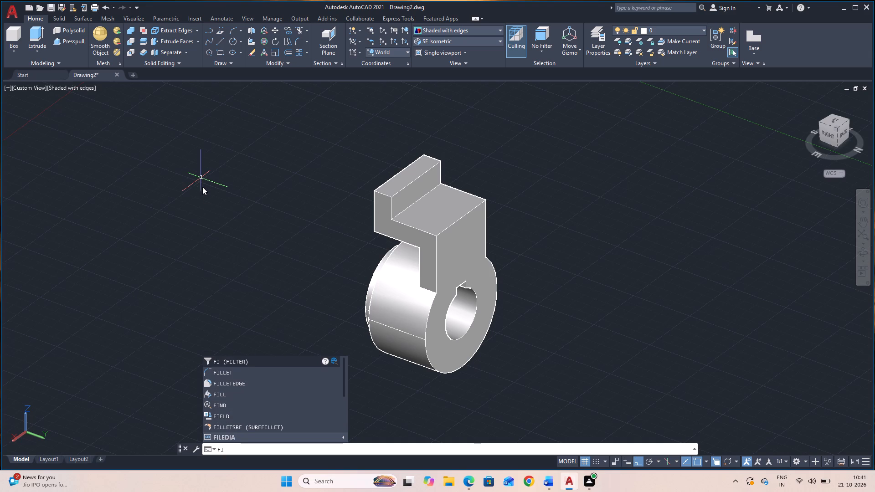
left_click(237, 380)
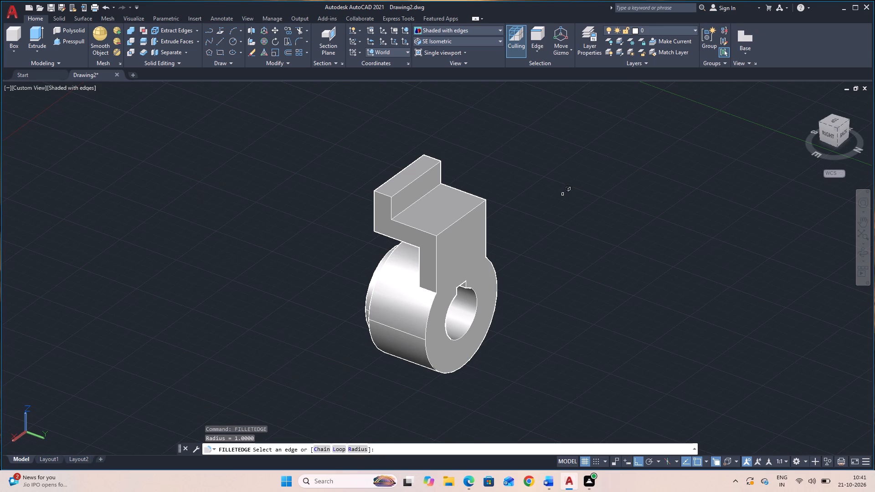
left_click(481, 205)
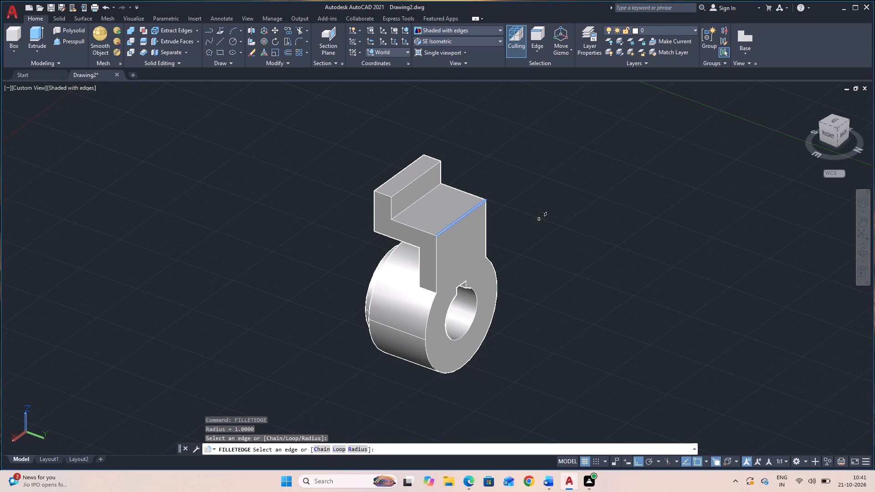
left_click(355, 449)
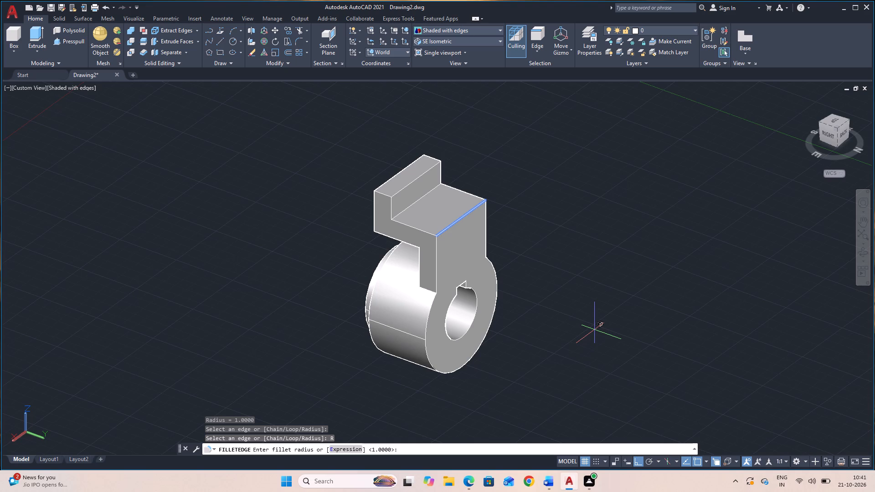
type("20")
key("Return")
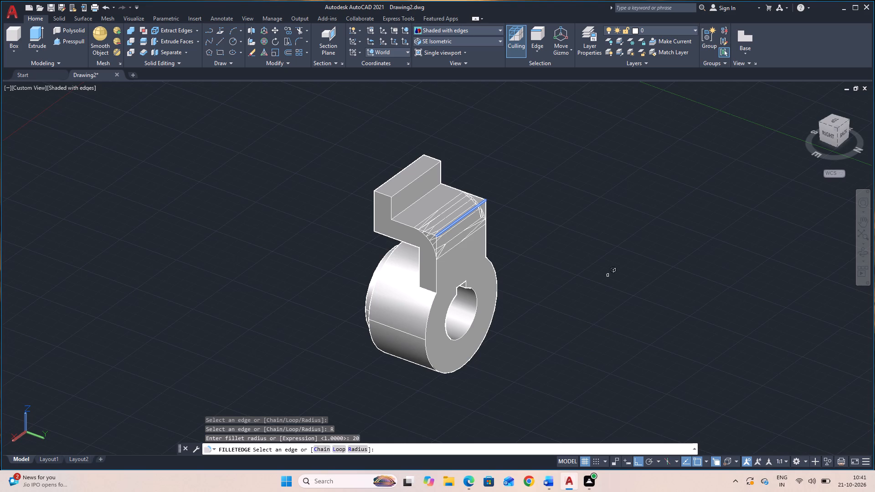
left_click(867, 251)
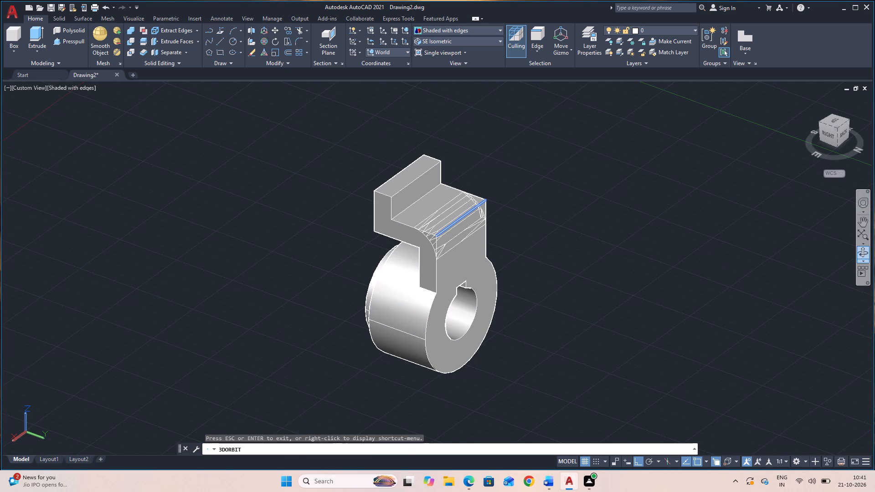
left_click_drag(779, 297, 831, 261)
left_click_drag(694, 303, 694, 289)
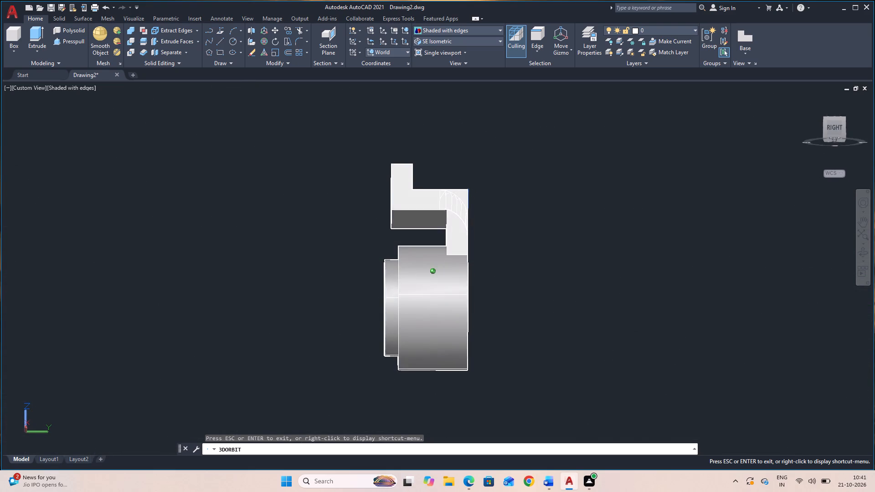
left_click_drag(694, 289, 679, 324)
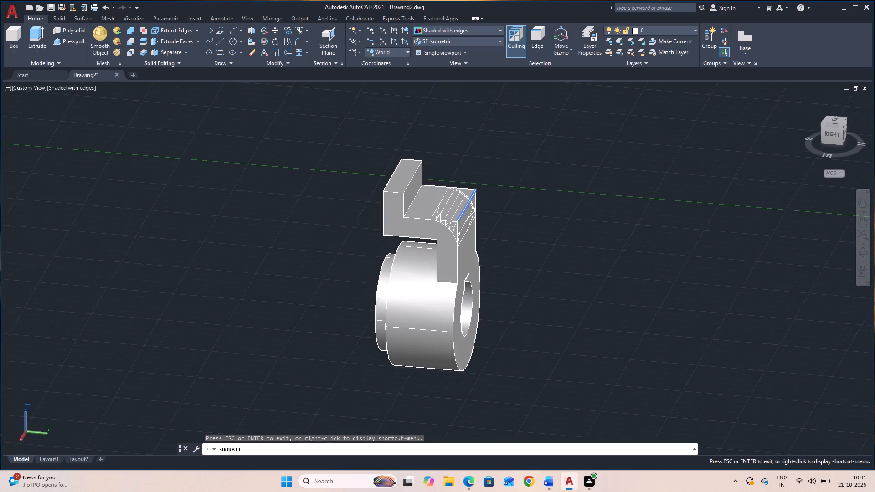
left_click_drag(702, 311, 717, 301)
left_click_drag(627, 356, 630, 331)
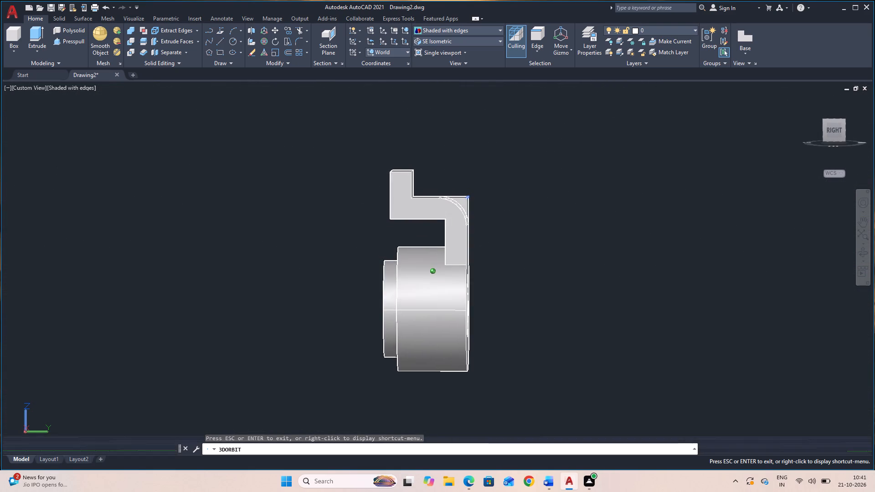
left_click_drag(630, 331, 568, 382)
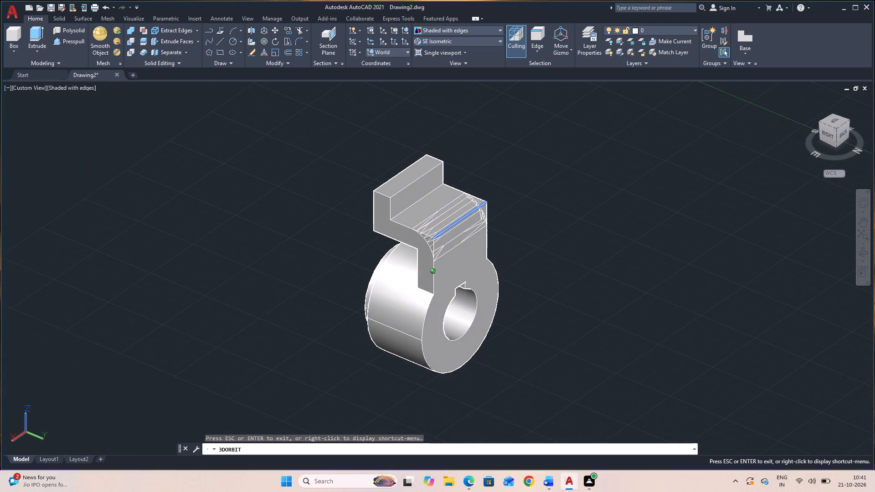
left_click_drag(568, 382, 585, 366)
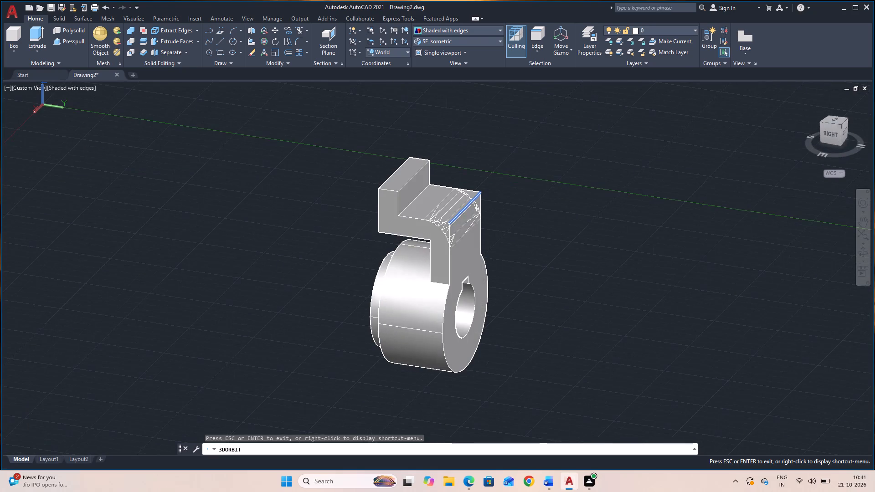
key("Escape")
key("Return")
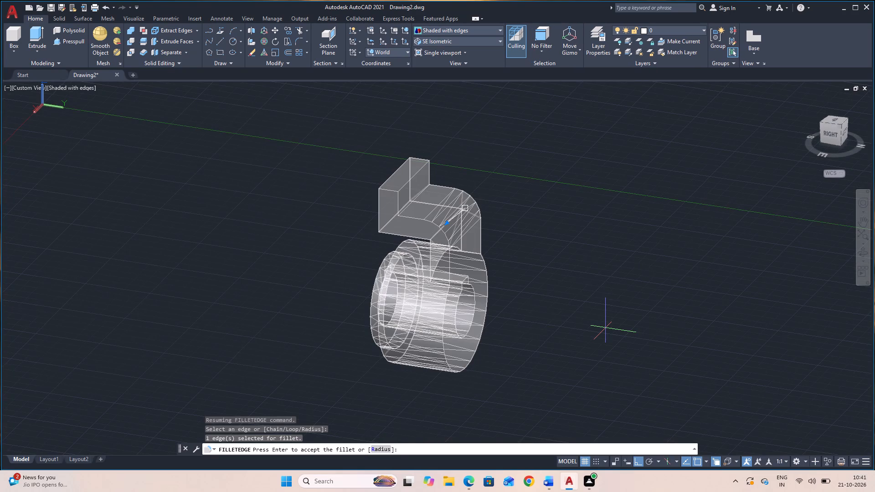
key("Return")
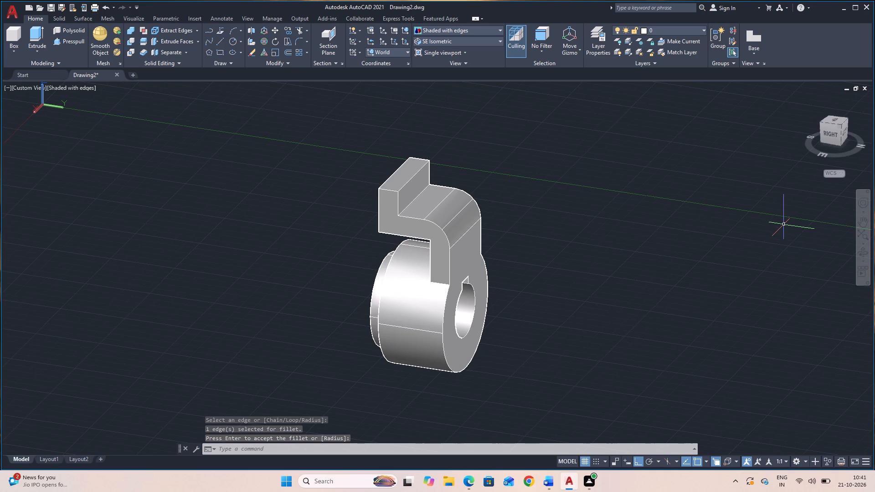
Fillet the short top edge at the front upright box's right-hand end with a radius of 20 using FILLETEDGE.
left_click(864, 252)
left_click_drag(793, 284, 780, 305)
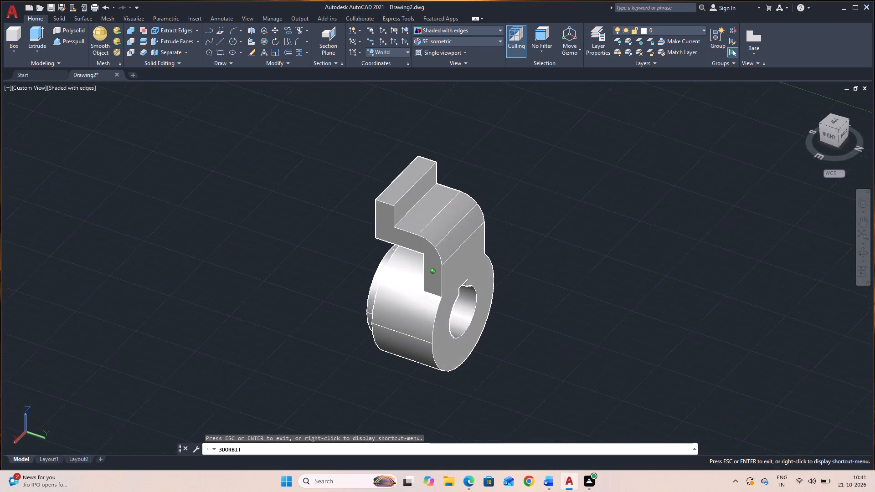
left_click_drag(780, 305, 846, 303)
left_click_drag(516, 309, 612, 295)
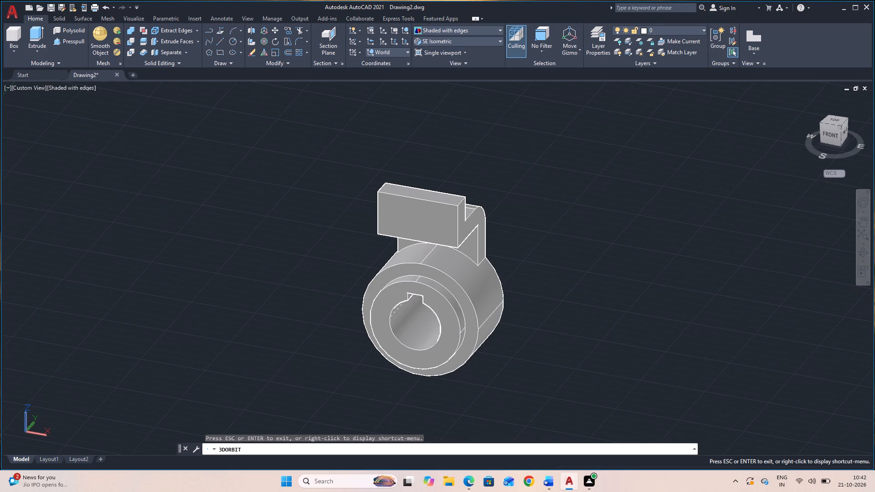
key("Escape")
key("Escape")
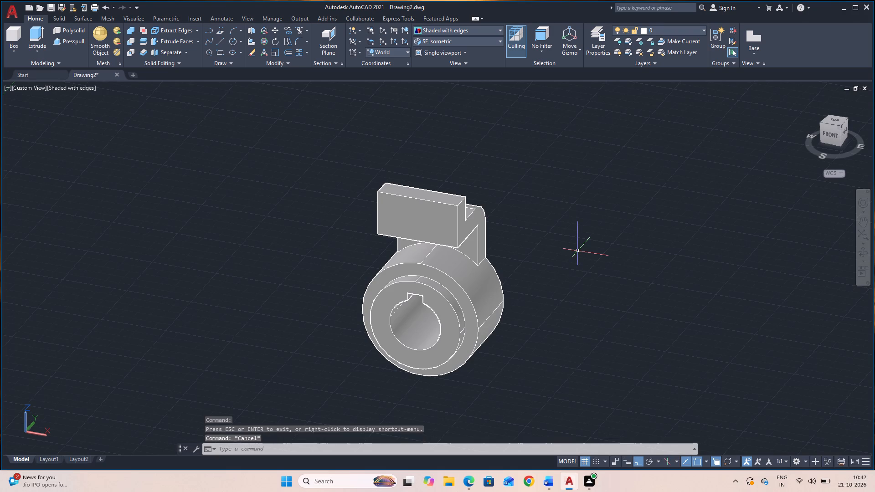
type("FILL")
key("e")
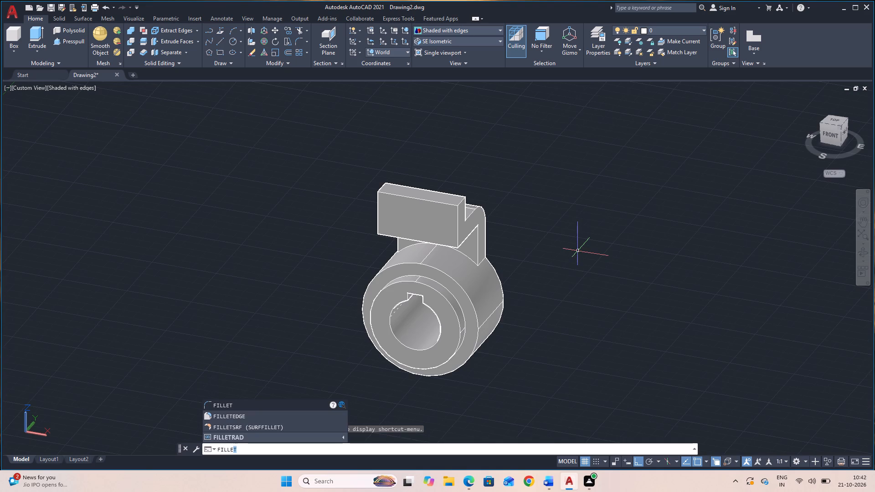
left_click(256, 413)
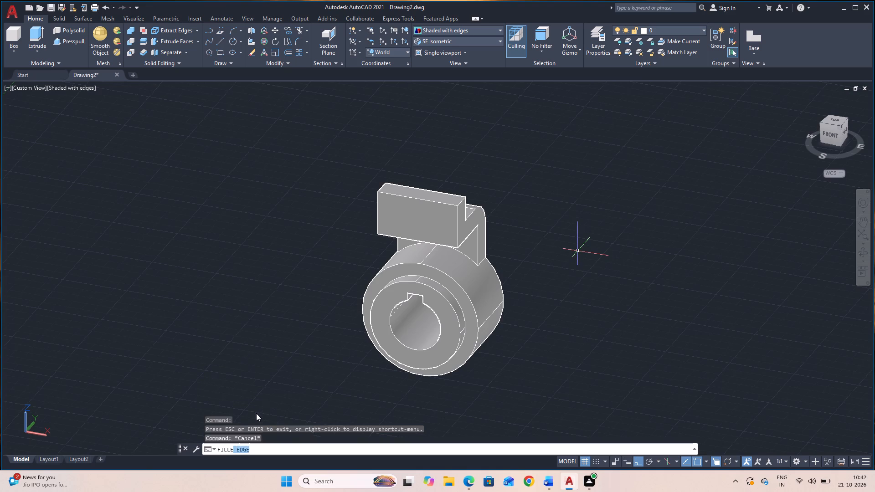
left_click(866, 253)
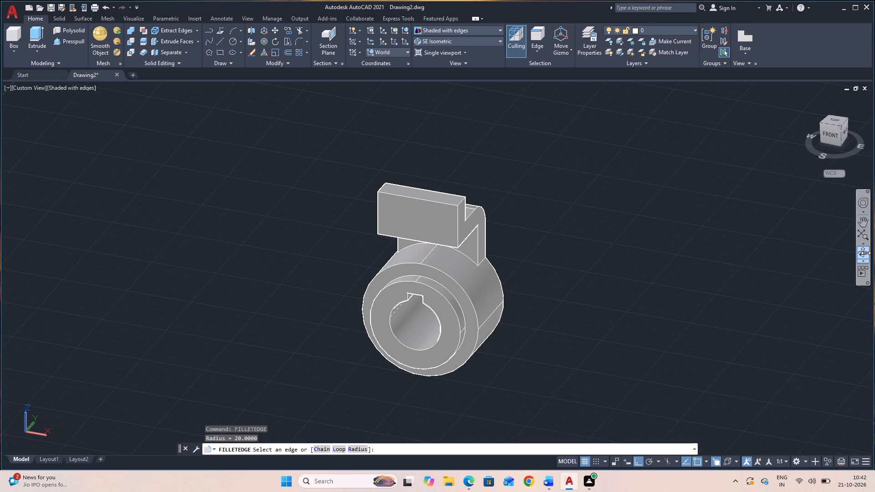
left_click_drag(764, 274, 683, 305)
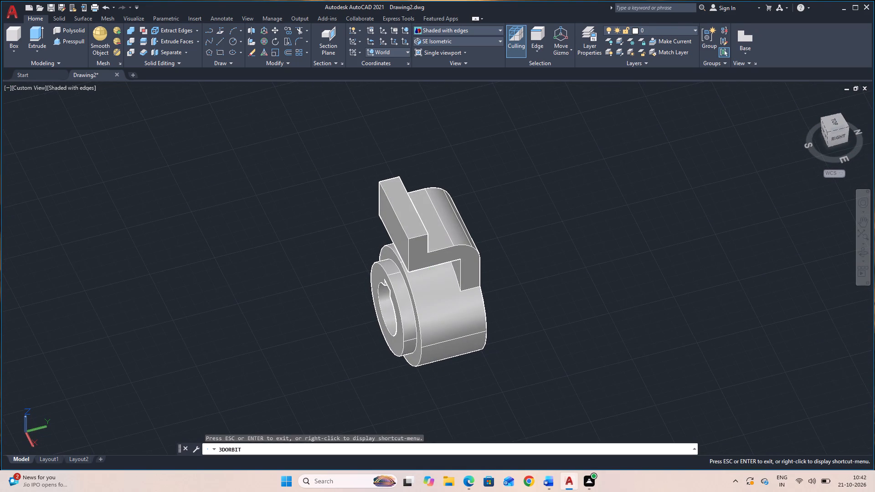
key("Escape")
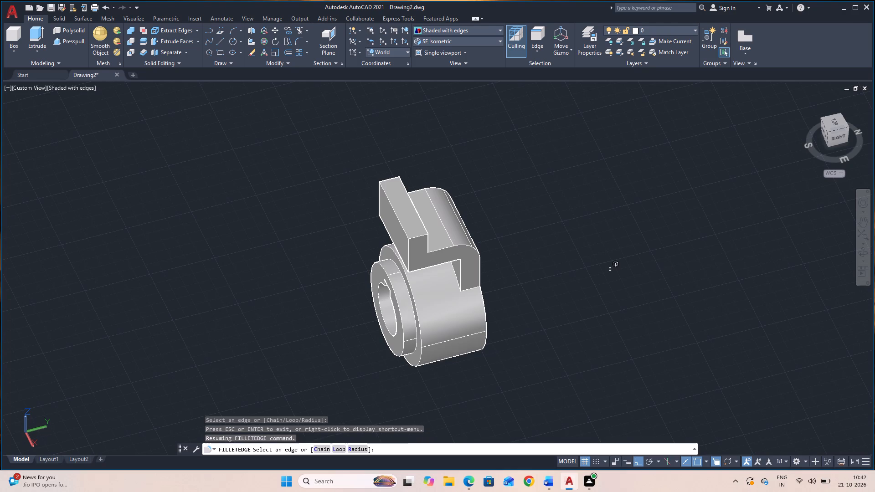
left_click(417, 237)
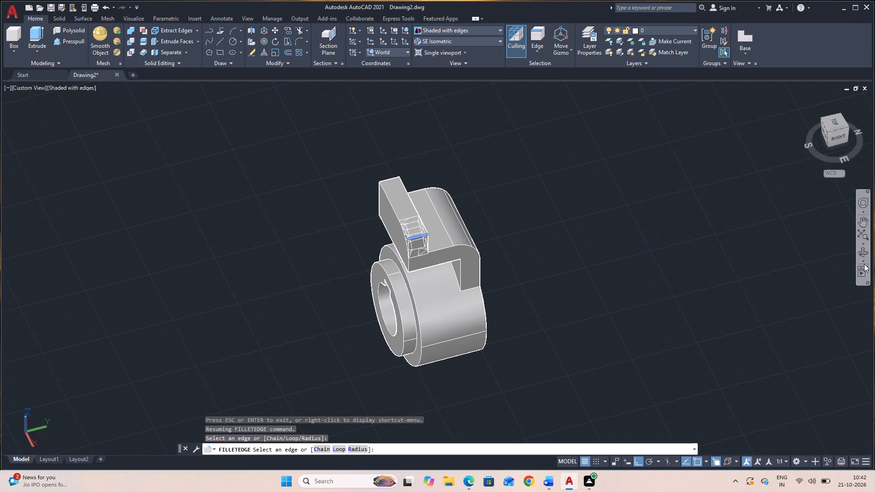
left_click(858, 253)
left_click_drag(691, 327, 776, 278)
left_click_drag(694, 351, 695, 347)
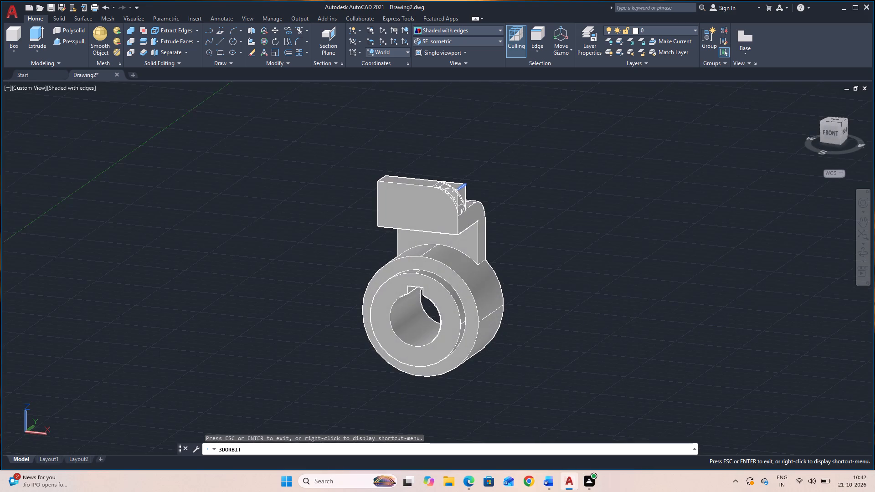
left_click_drag(695, 347, 724, 331)
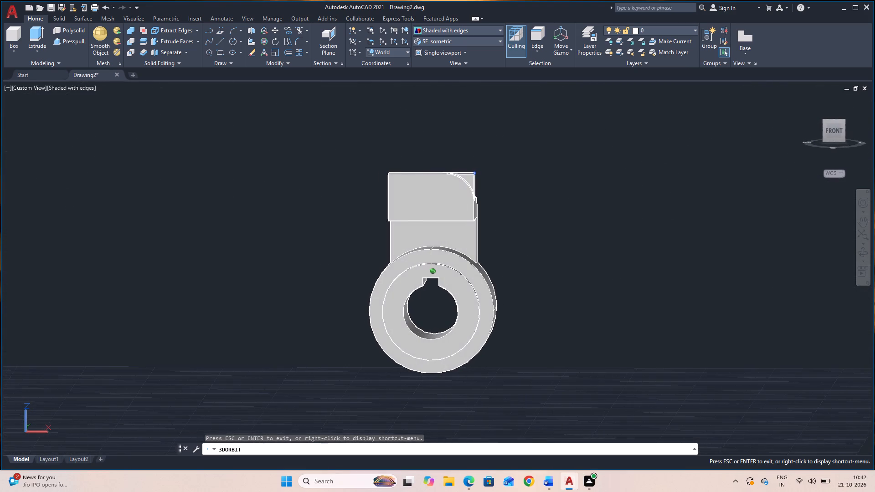
left_click_drag(724, 331, 723, 350)
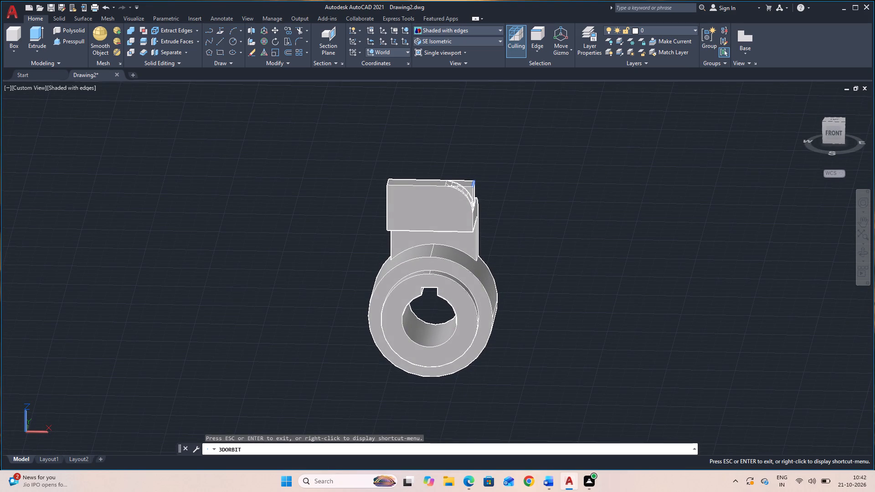
key("Escape")
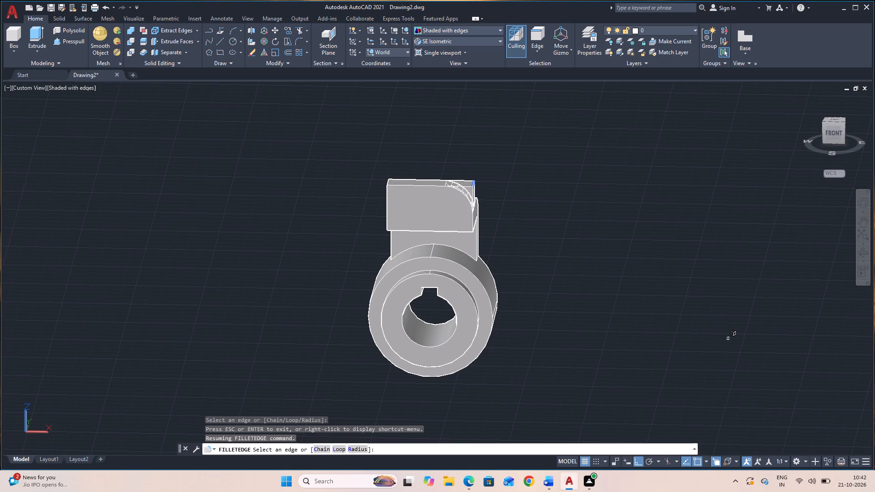
key("Return")
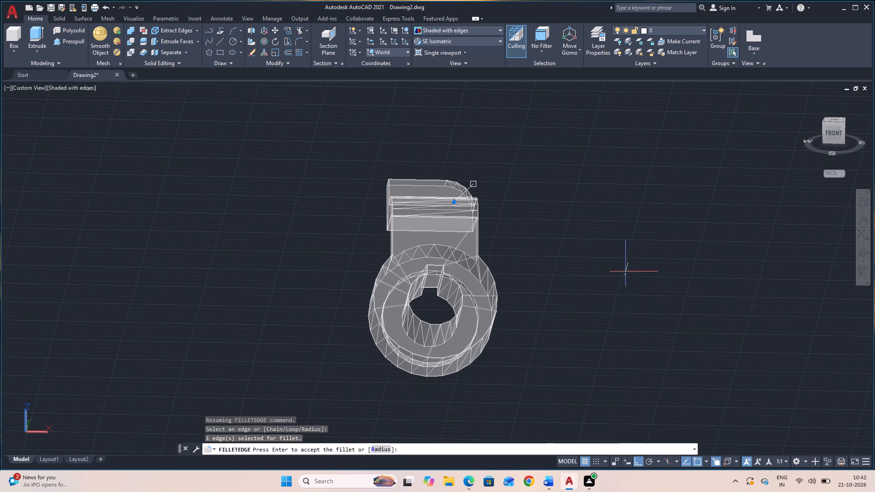
key("Return")
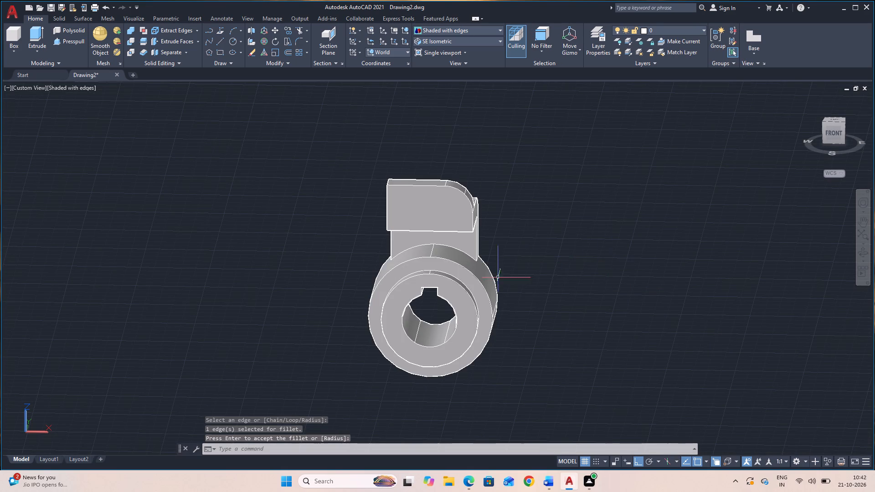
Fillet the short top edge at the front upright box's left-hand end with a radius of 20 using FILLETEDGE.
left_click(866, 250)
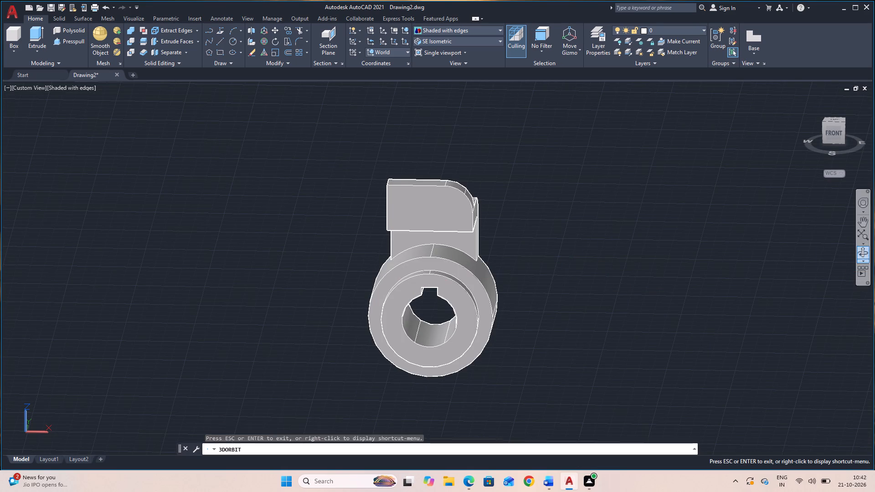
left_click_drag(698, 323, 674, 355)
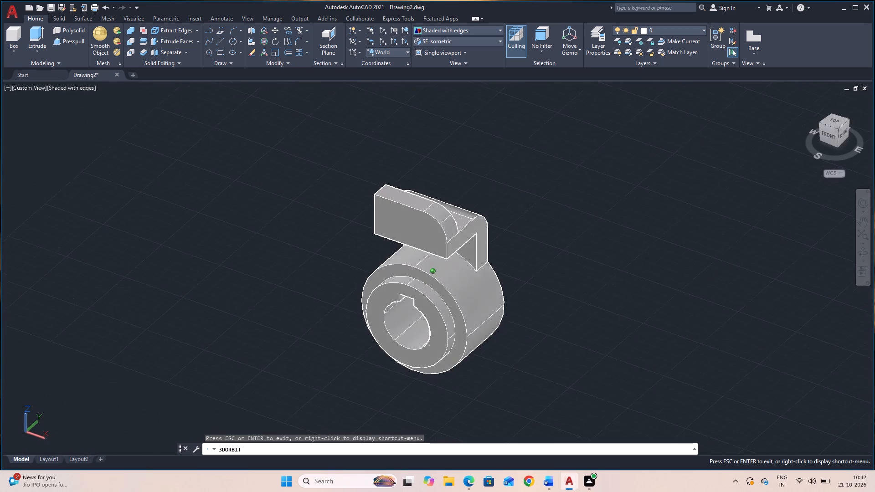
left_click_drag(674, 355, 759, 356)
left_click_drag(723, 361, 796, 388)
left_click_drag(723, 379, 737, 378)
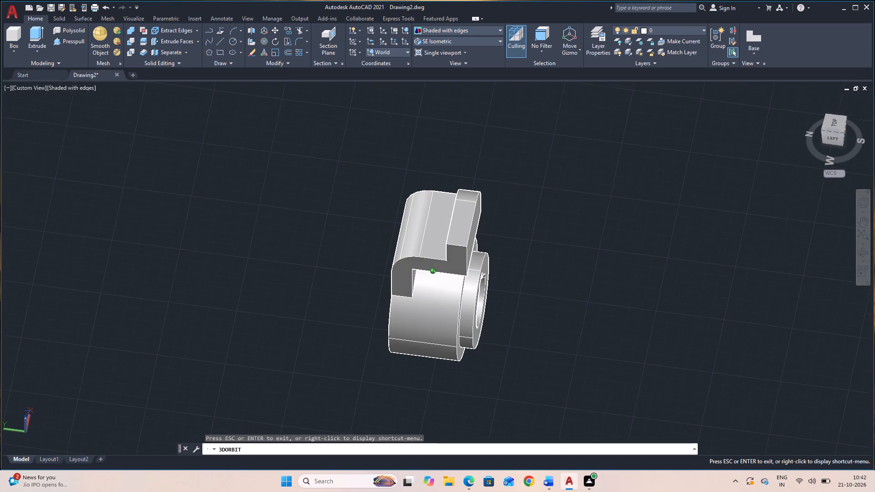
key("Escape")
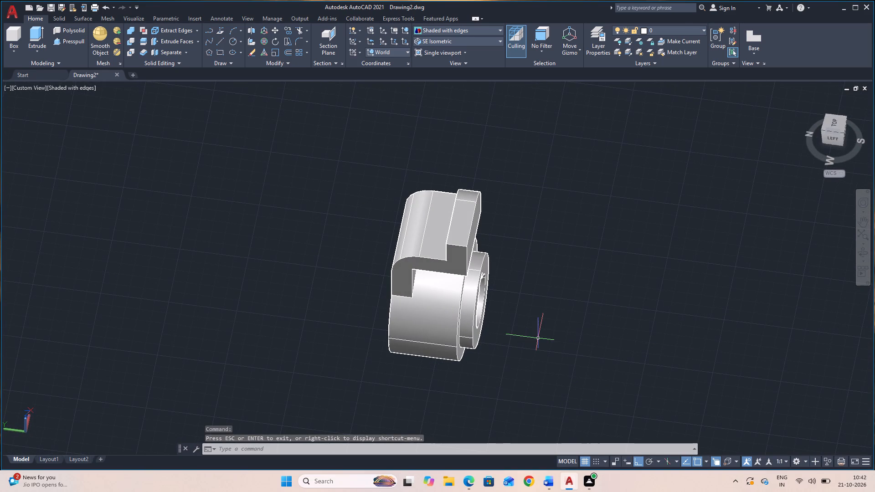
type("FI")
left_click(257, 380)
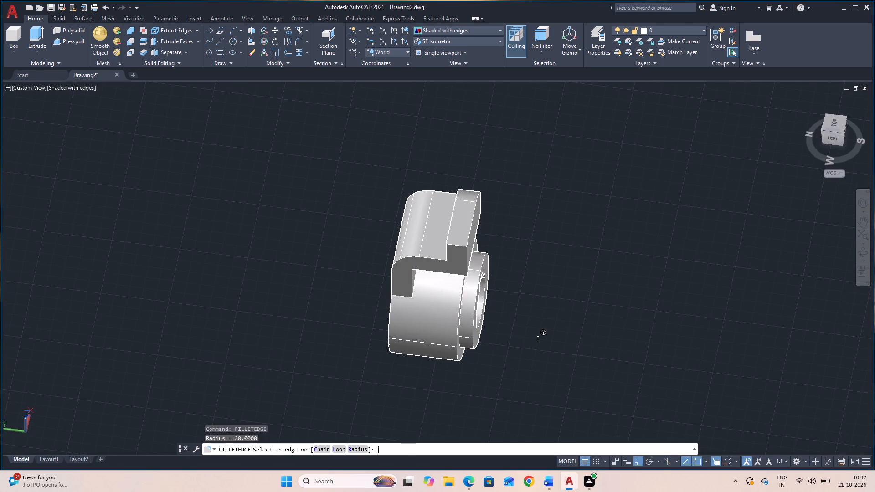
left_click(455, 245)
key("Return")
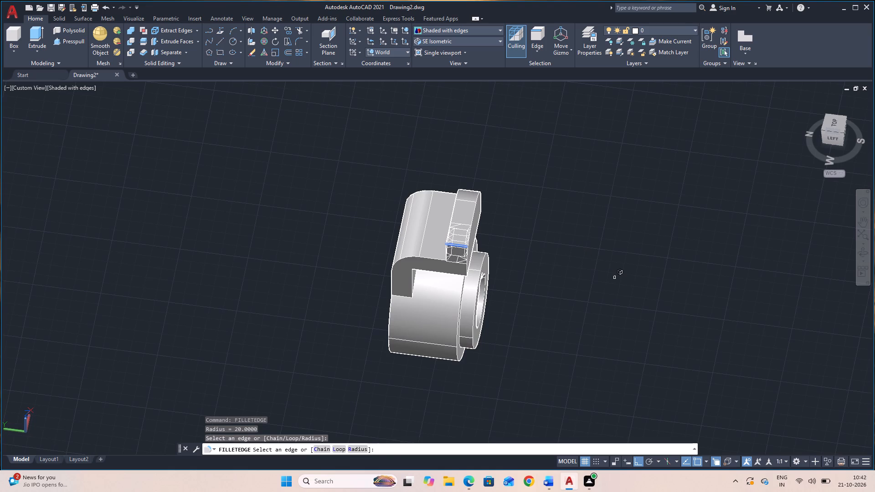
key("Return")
Undo the two radius 20 fillets on the front upright box's short top edges, keeping the bracket's rear edge fillet.
left_click(863, 251)
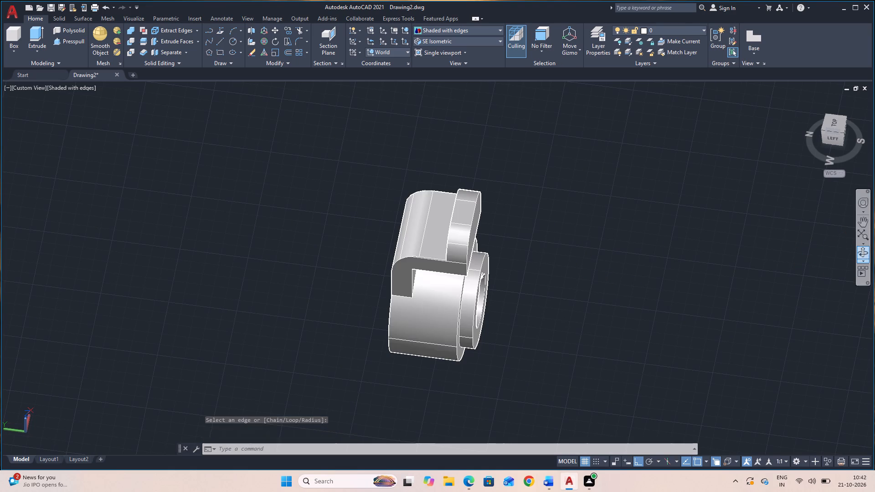
left_click_drag(801, 278, 662, 198)
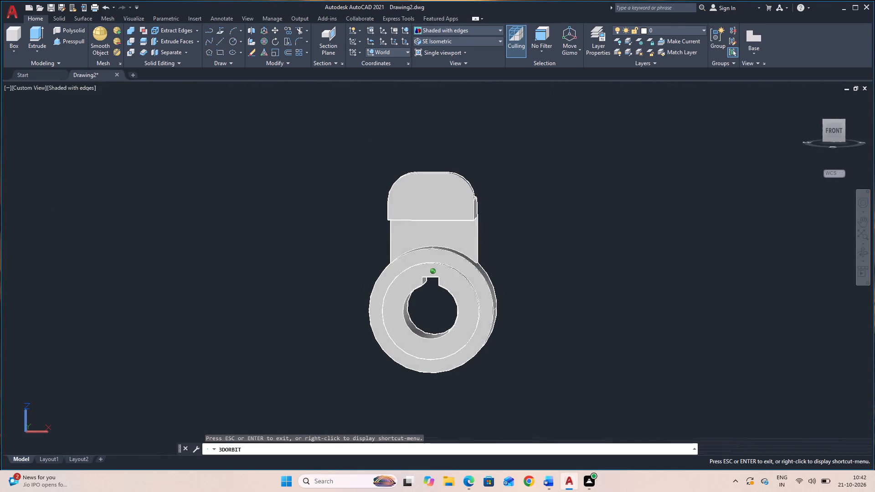
left_click_drag(662, 198, 648, 216)
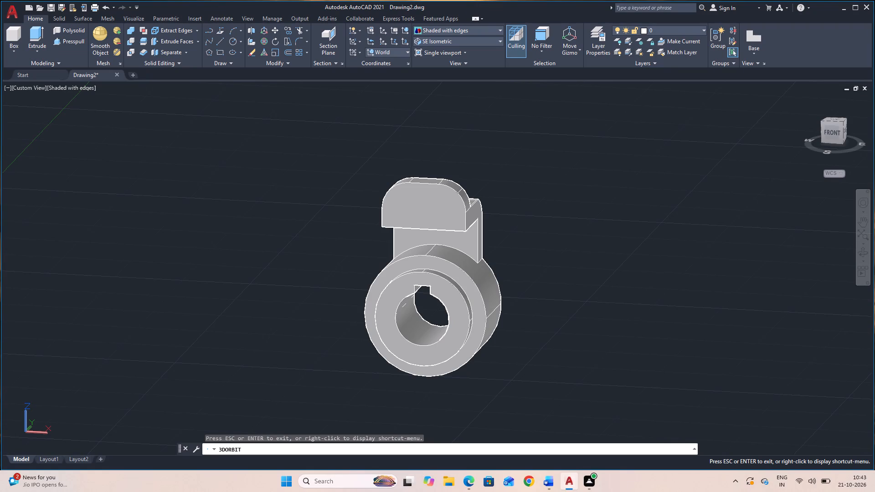
key("Escape")
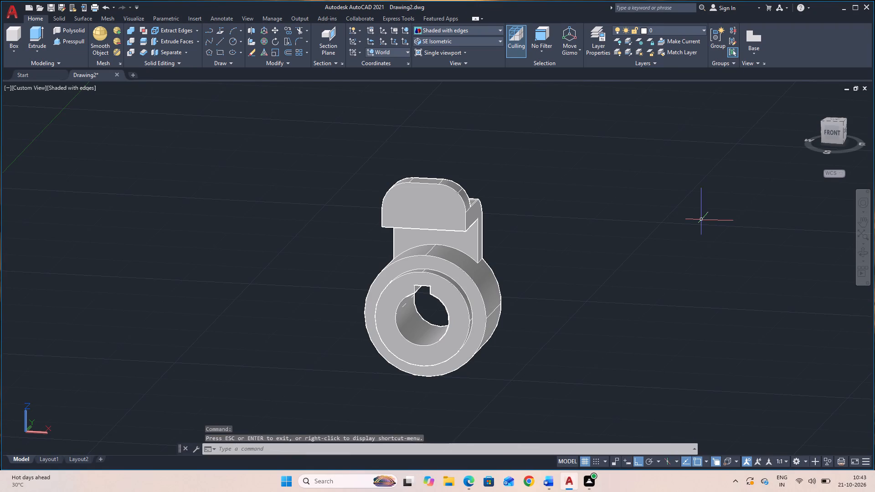
key("ctrl+z")
key("ctrl+z")
key("ctrl+z")
key("ctrl+z")
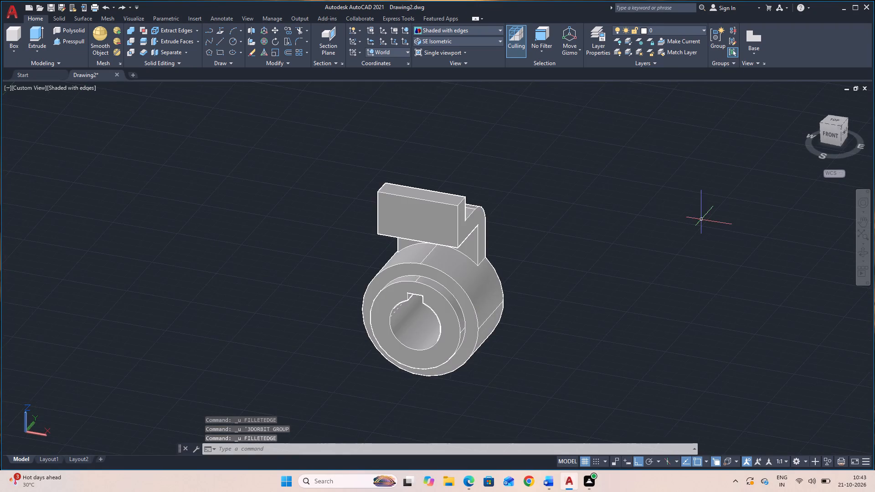
key("ctrl+z")
Draw construction lines on the upright box's front face, starting 16 from the right end of its top edge: 16 down, then 30 left.
middle_click_drag(649, 231, 666, 315)
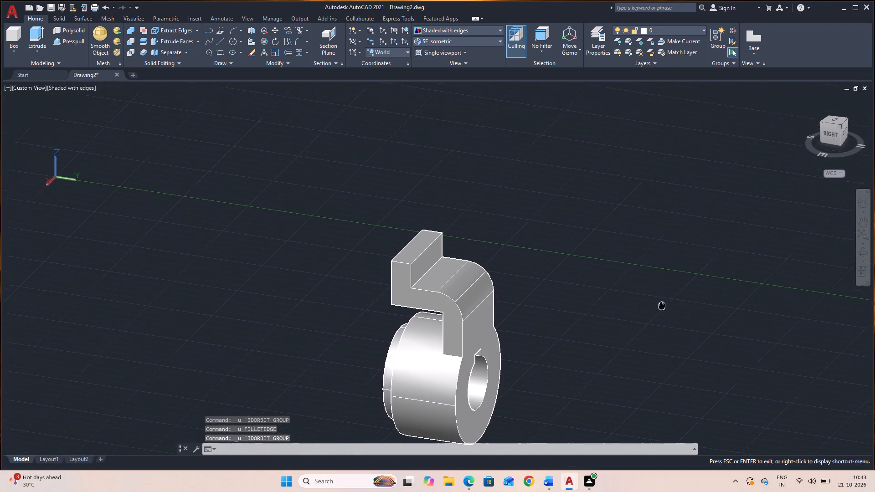
middle_click_drag(666, 315, 676, 340)
key("Escape")
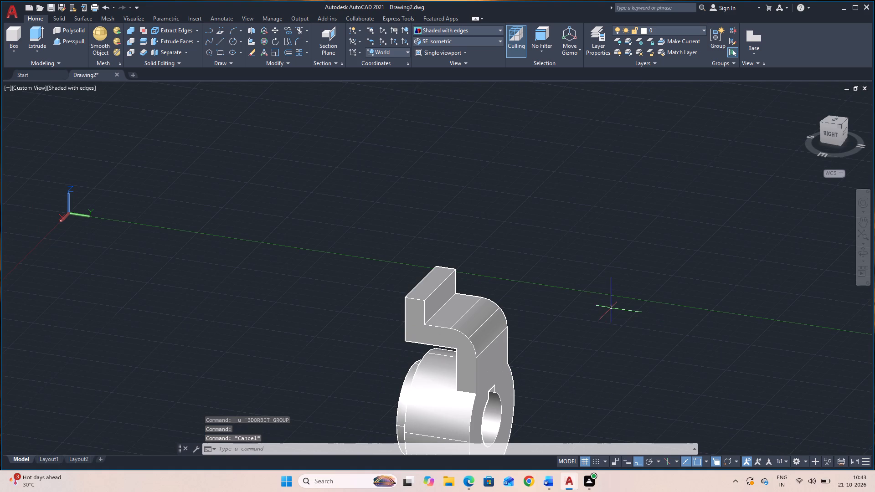
left_click(864, 255)
left_click_drag(689, 318, 689, 319)
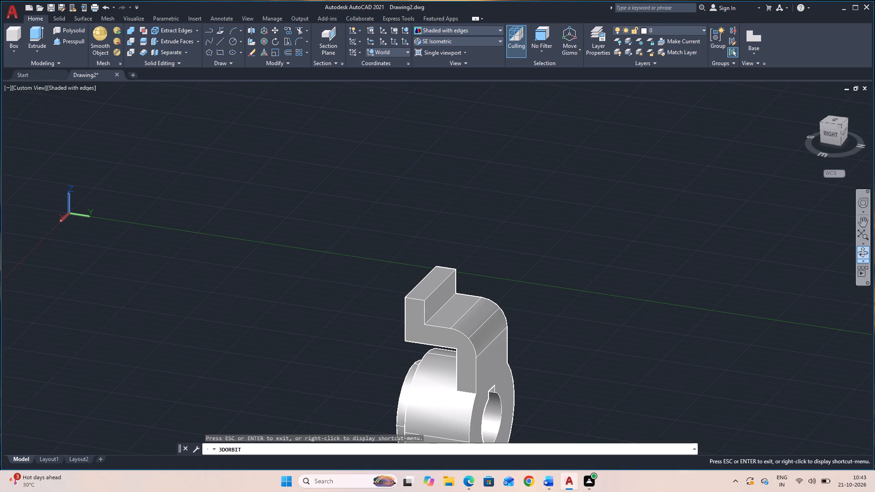
left_click_drag(689, 319, 803, 321)
left_click_drag(707, 331, 757, 330)
key("Escape")
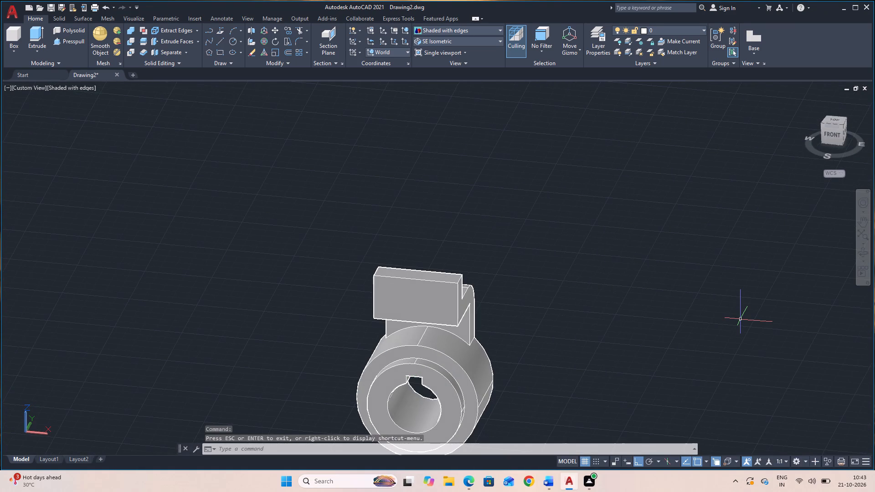
key("l")
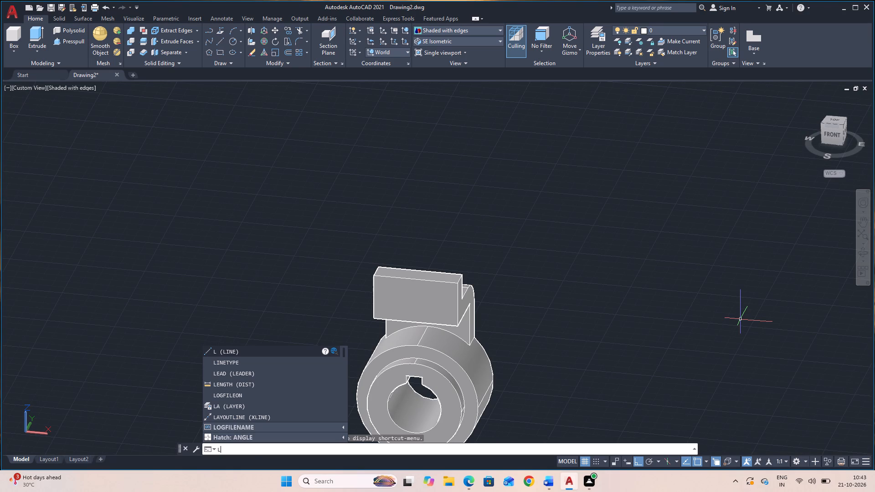
key("space")
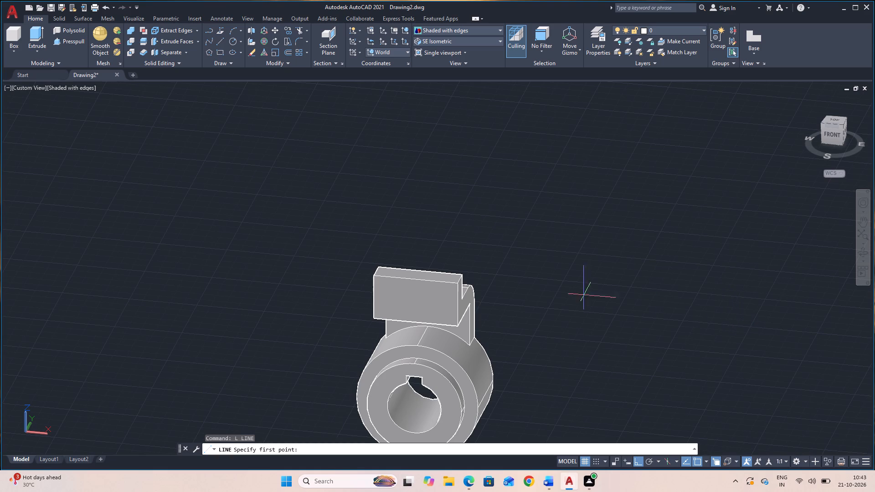
middle_click_drag(561, 297, 637, 280)
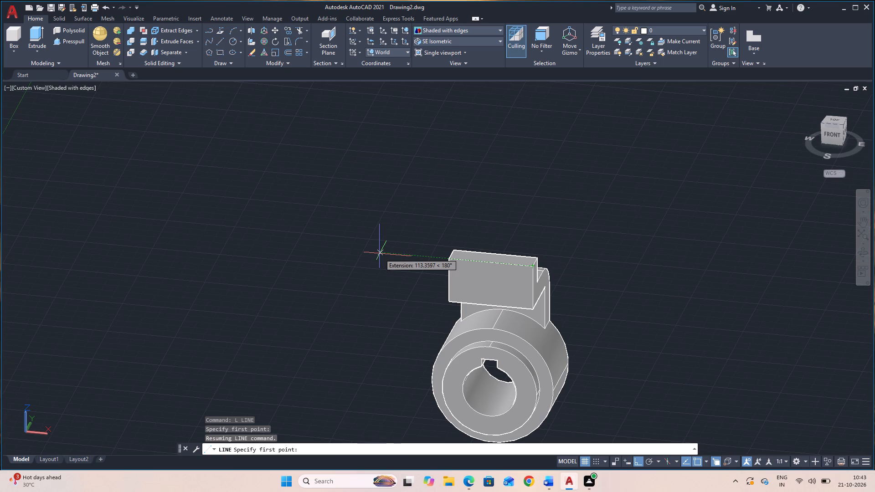
type("16")
key("Return")
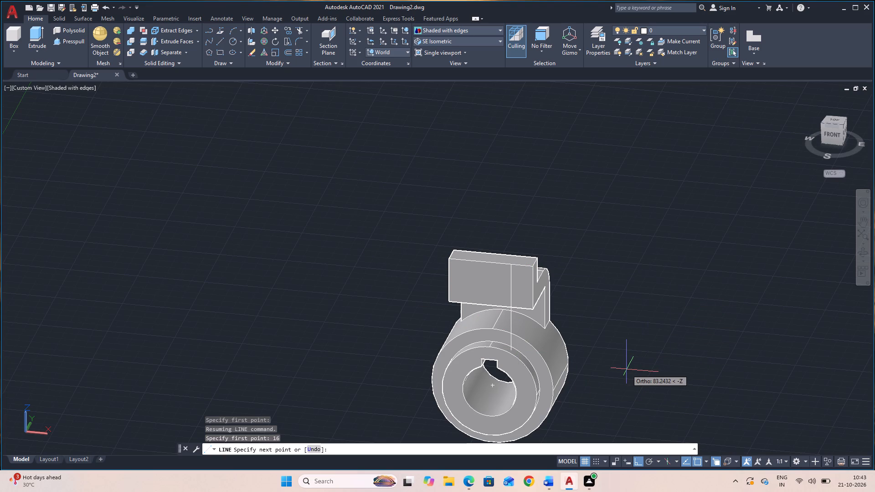
type("16")
key("Return")
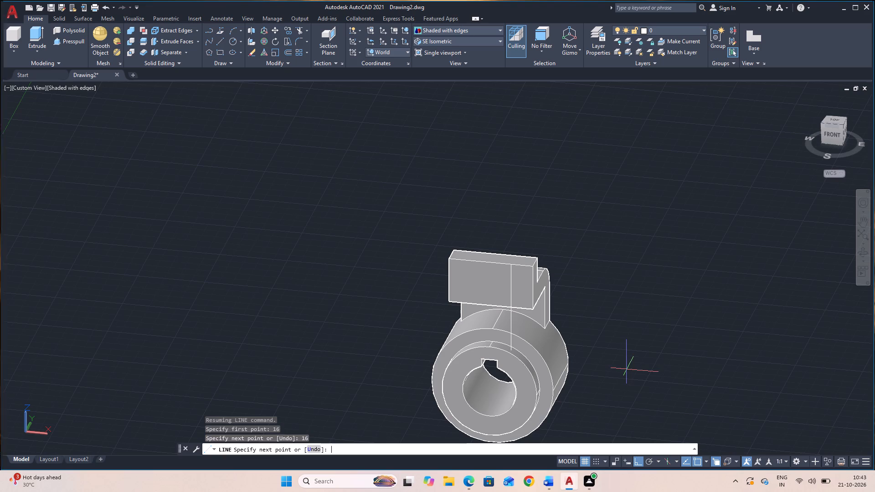
type("30")
key("Return")
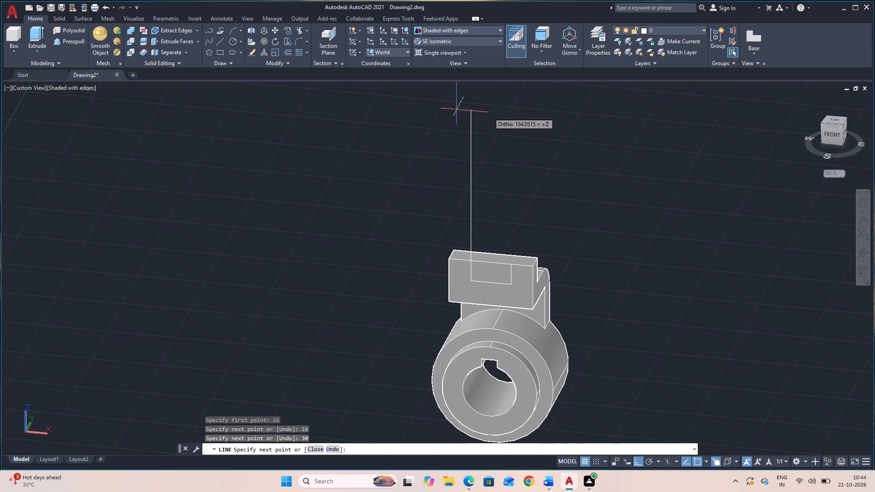
key("Escape")
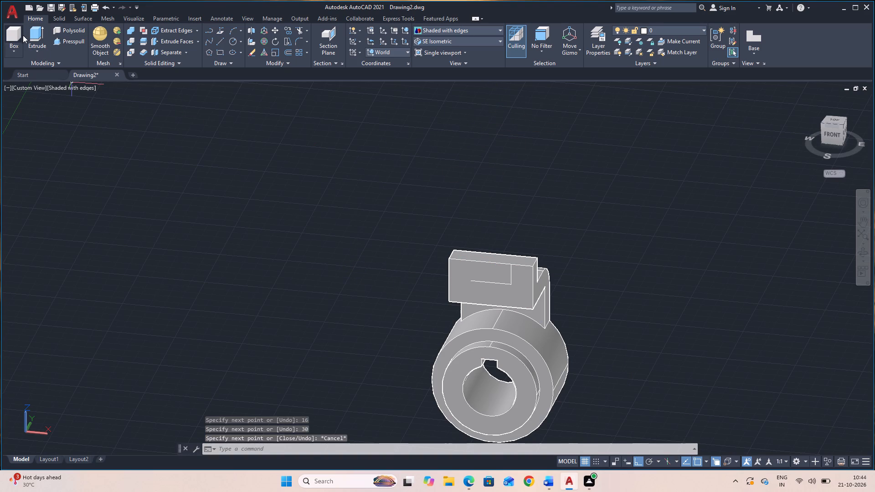
Create a cylinder of radius 6 at the corner of the two construction lines, with its axis running 15 back into the box.
left_click(16, 52)
left_click(23, 82)
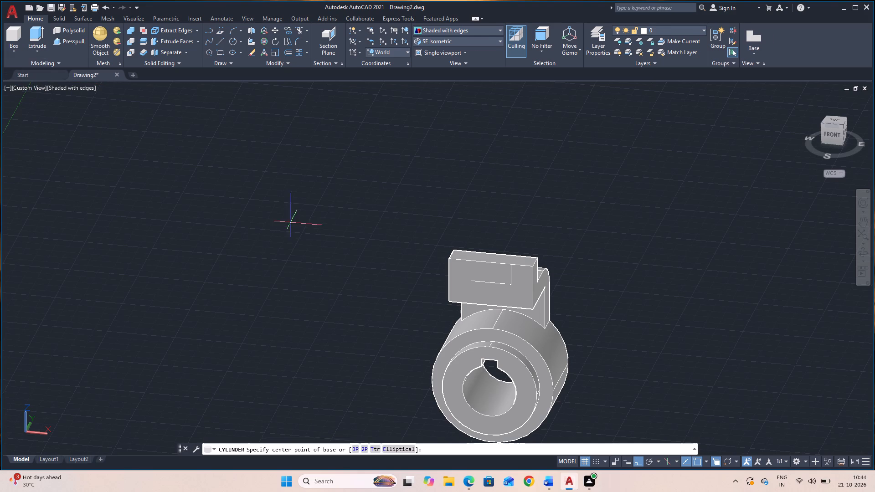
left_click(512, 286)
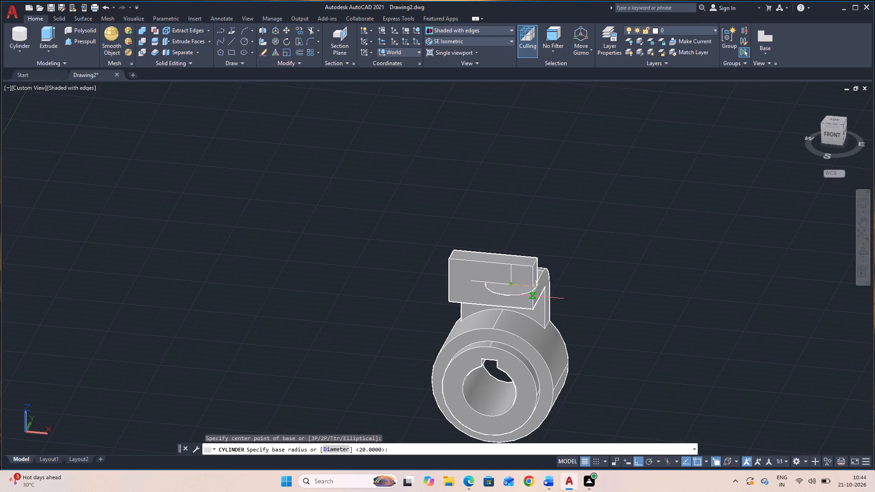
key("6")
key("Return")
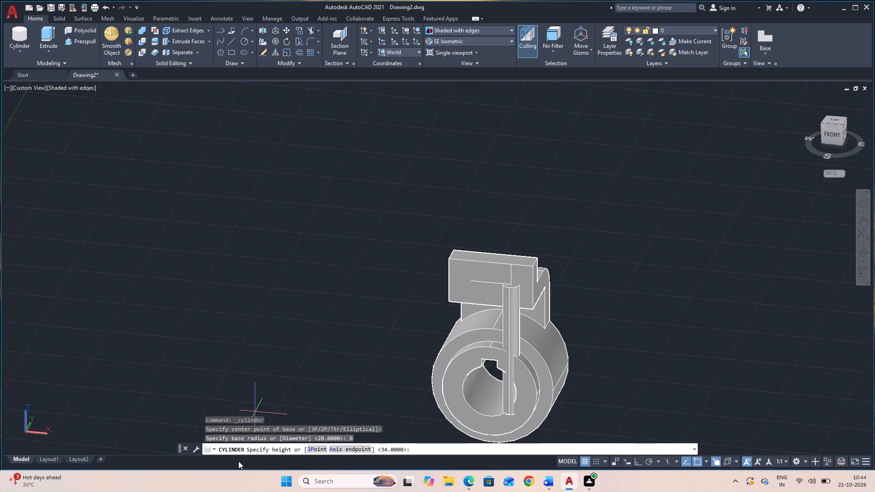
left_click(360, 449)
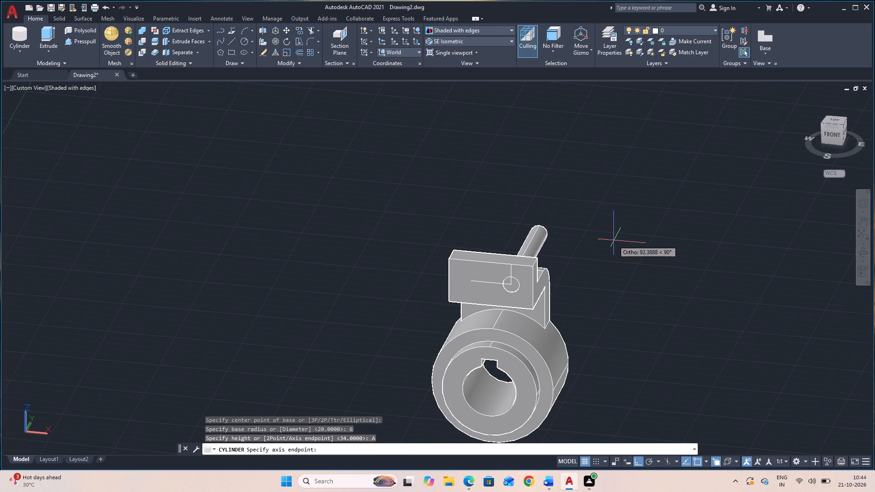
type("15")
key("Return")
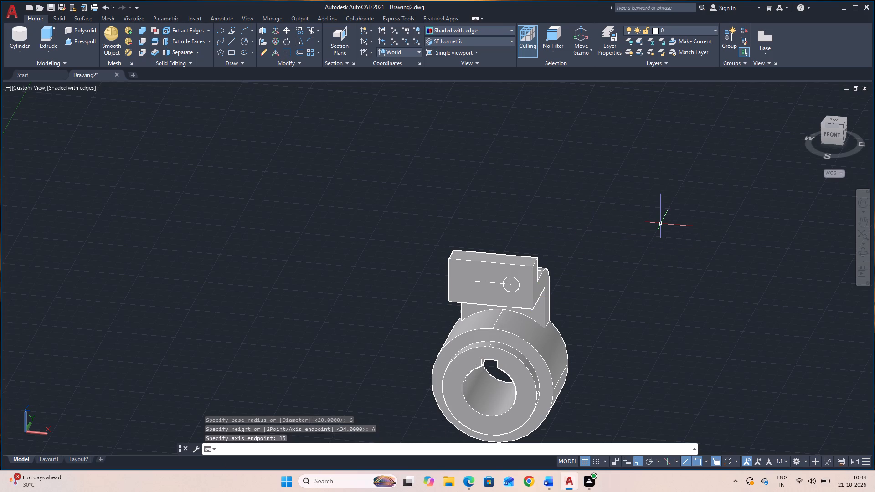
Create a second cylinder of radius 6 at the left end of the 30 line, with its axis running 15 back into the box.
key("space")
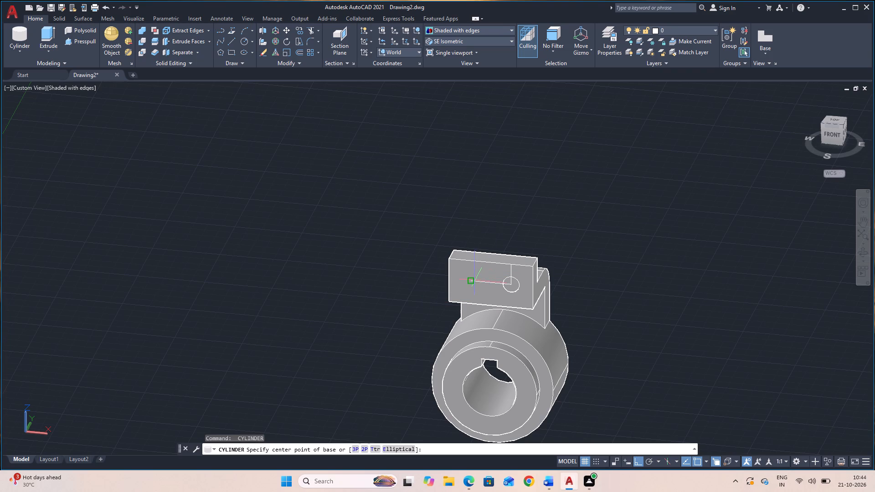
left_click(474, 282)
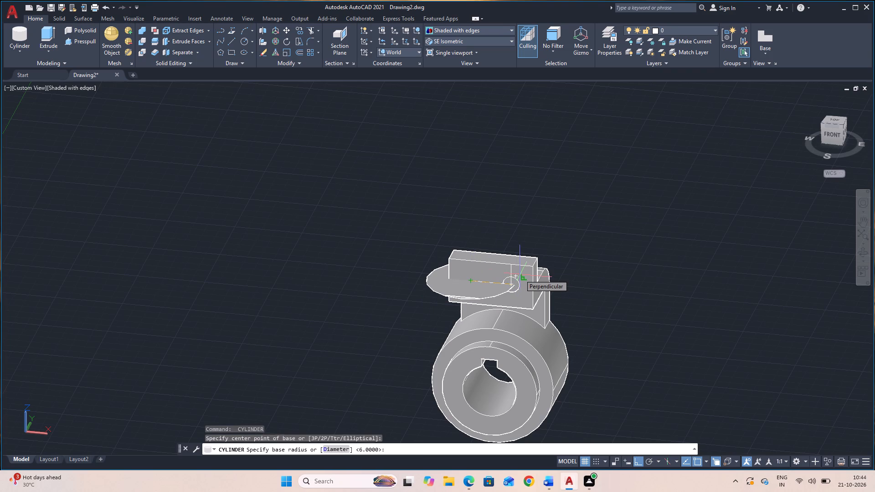
key("6")
key("Return")
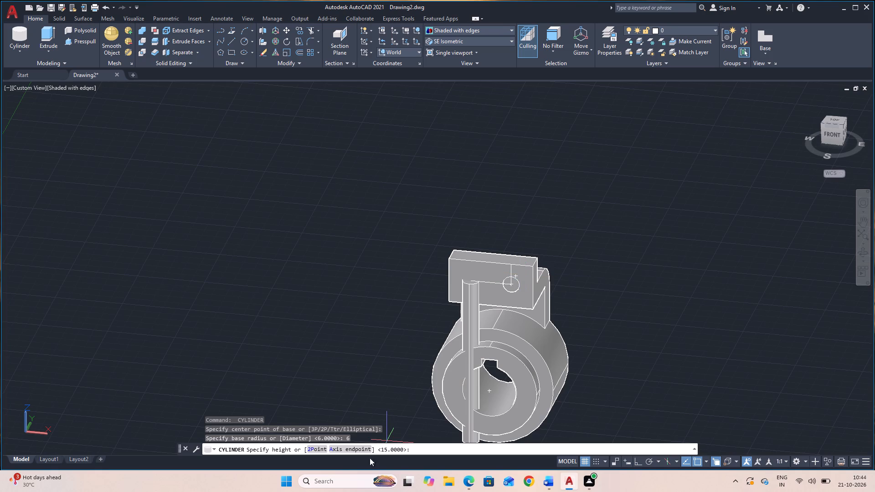
left_click(363, 450)
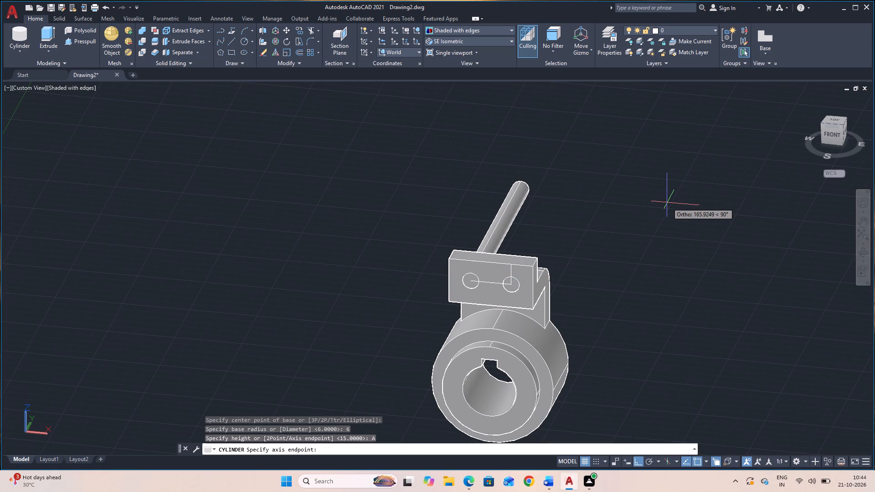
type("15")
key("Return")
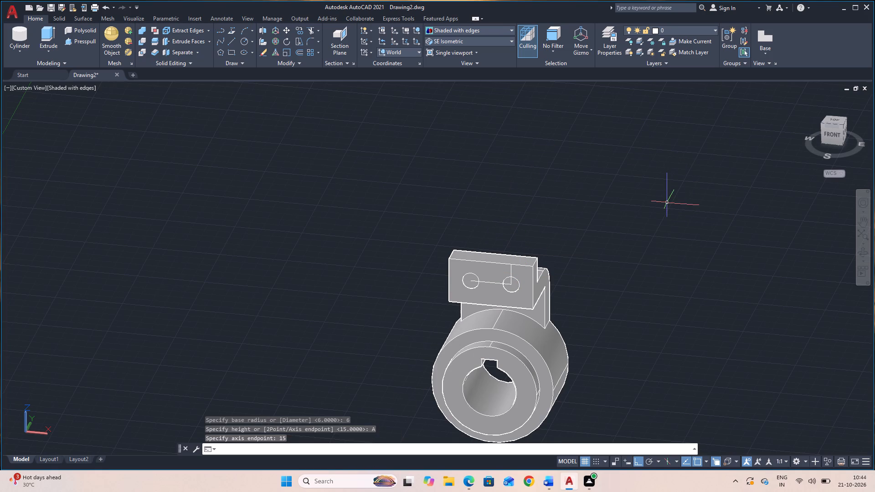
Subtract the two radius 6 cylinders from the main solid to cut two holes through the front upright box.
key("s")
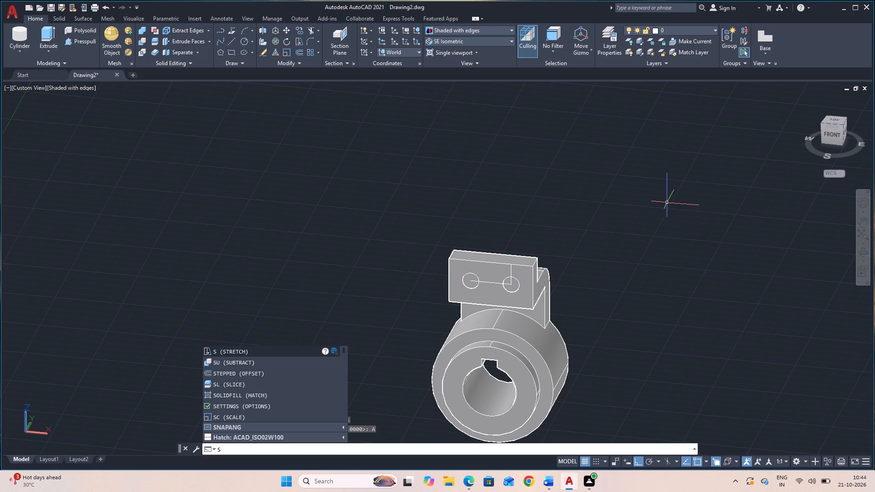
type("U")
key("space")
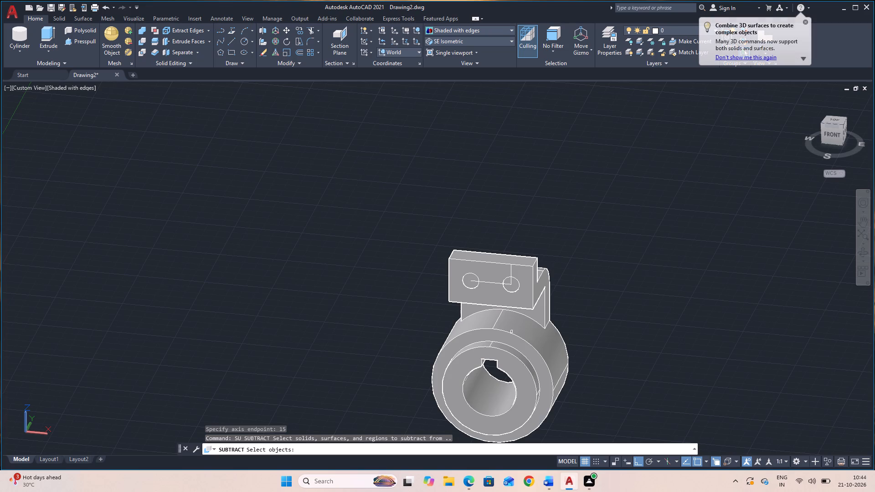
left_click(506, 343)
key("space")
scroll(510, 287, "up", 5)
left_click(511, 294)
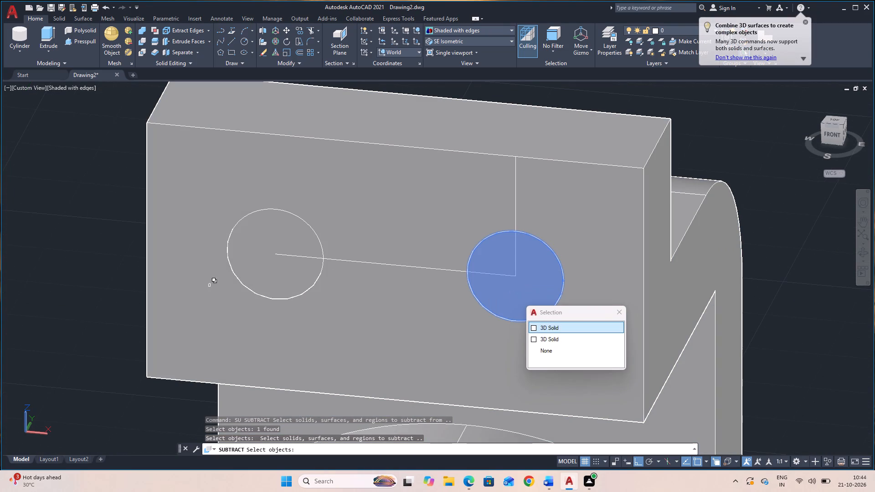
left_click(262, 247)
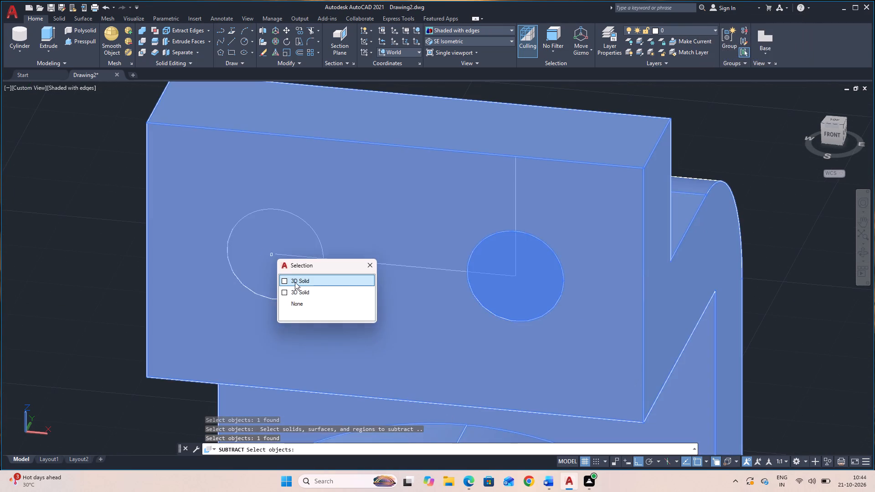
left_click(304, 294)
key("space")
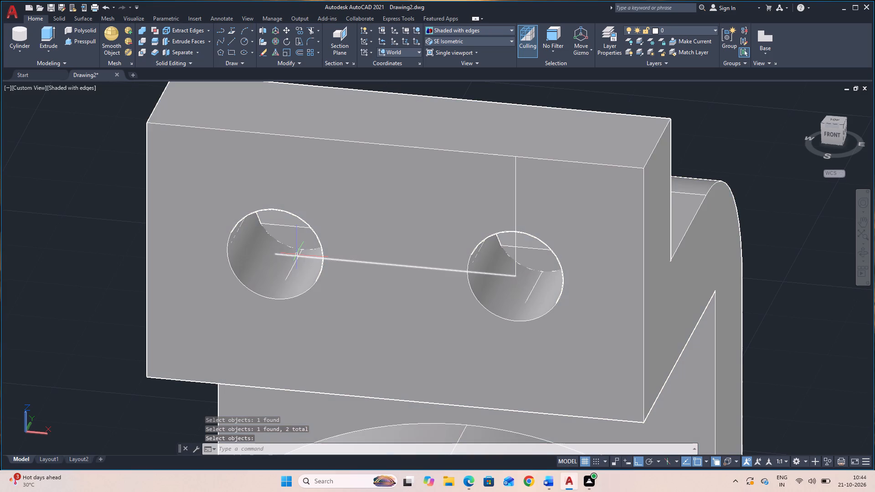
Delete the two construction lines on the upright box's front face.
left_click(297, 255)
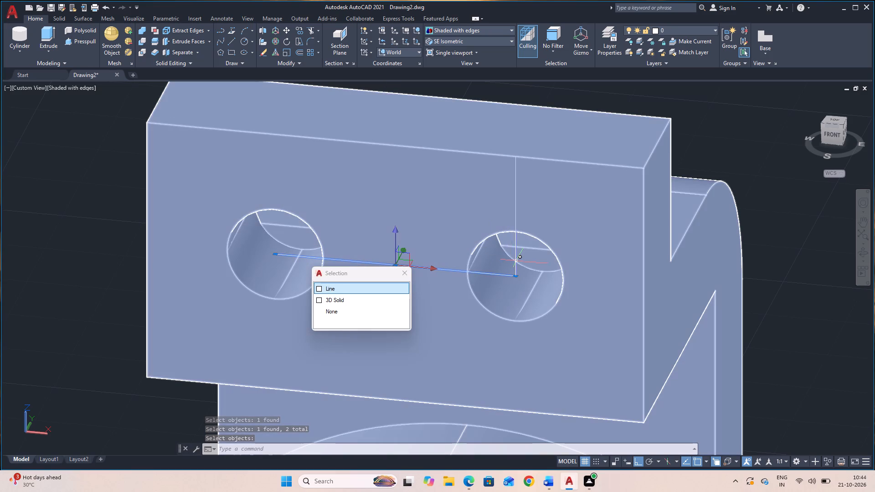
left_click(517, 261)
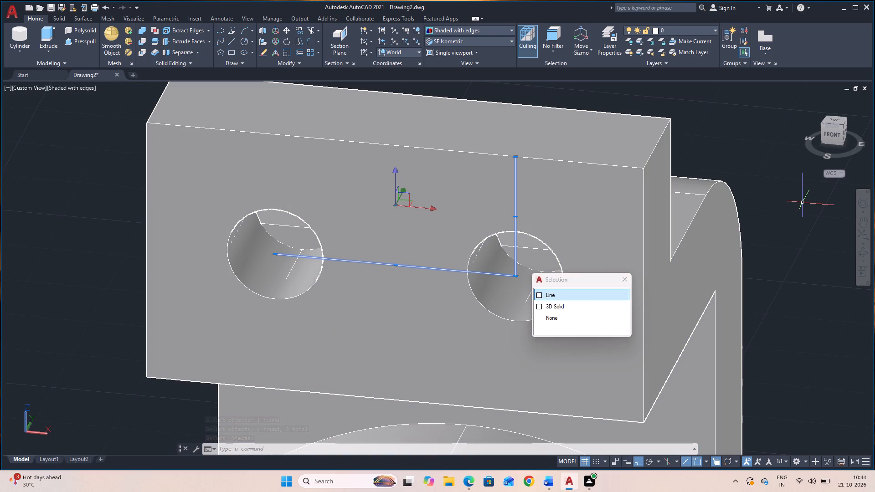
key("Delete")
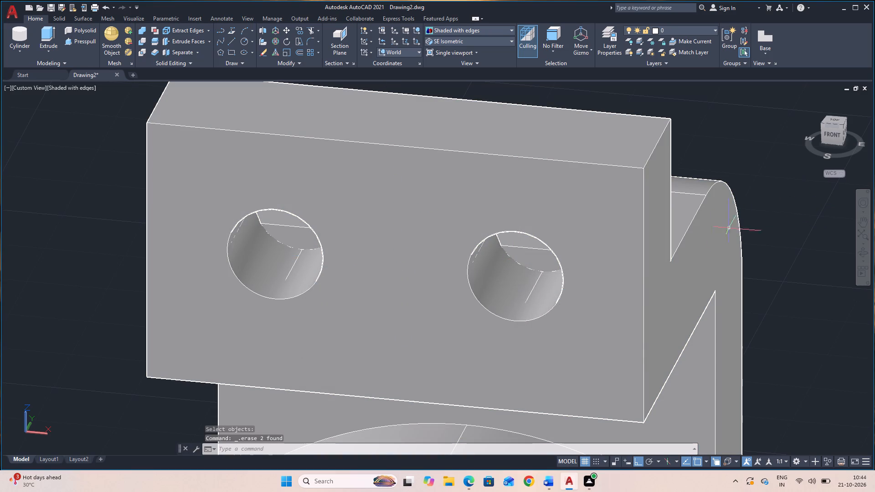
Fillet the short top edge at the right end of the front upright box with radius 12, using Fillet Edge.
scroll(715, 231, "down", 1)
middle_click_drag(786, 298, 780, 299)
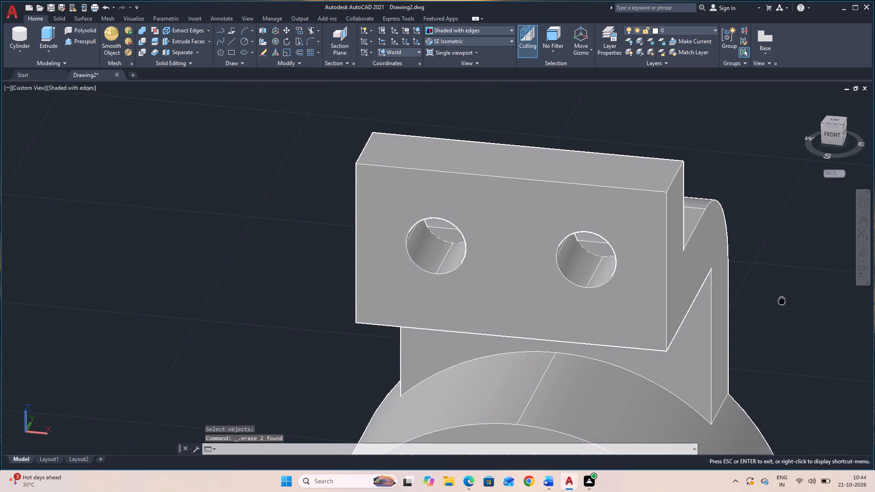
middle_click_drag(780, 299, 717, 309)
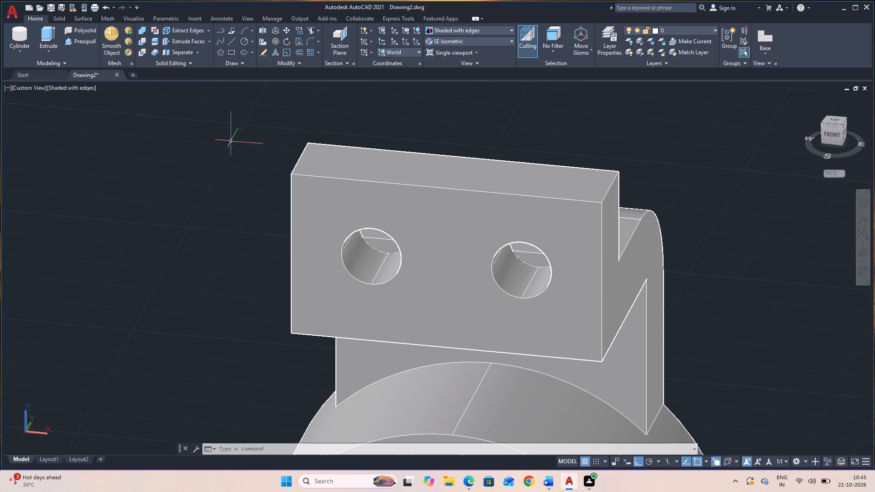
type("FILL")
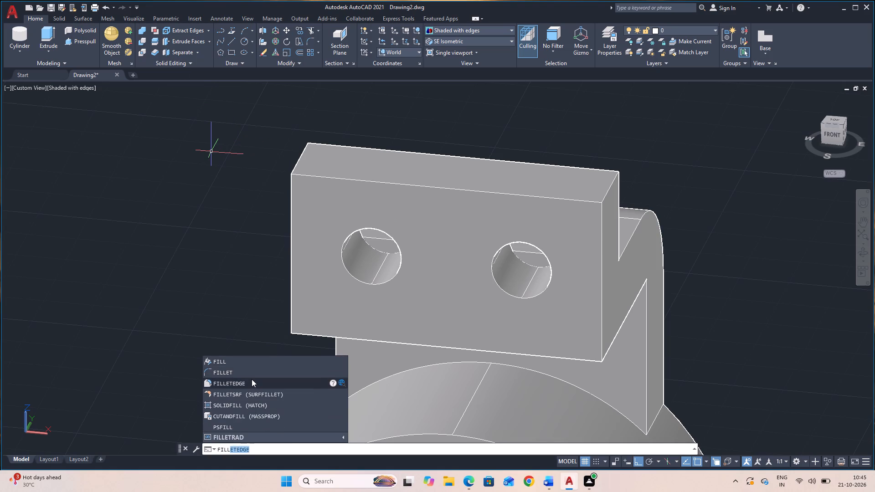
left_click(252, 379)
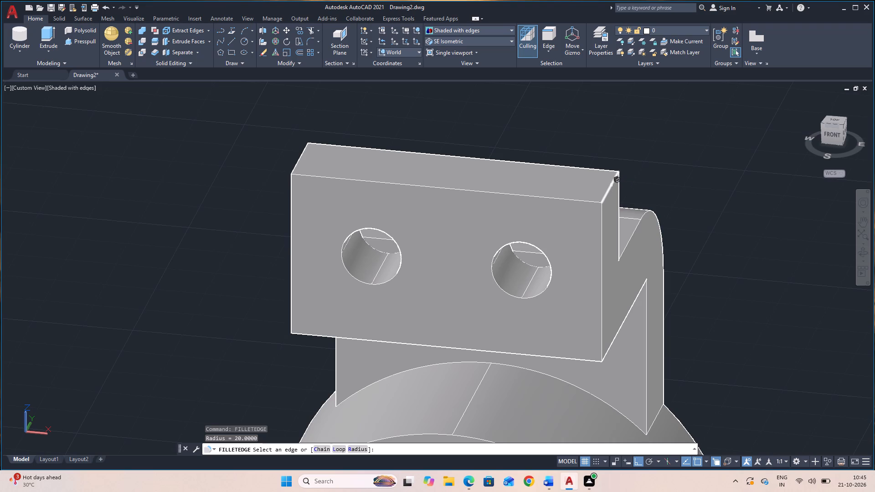
left_click(612, 185)
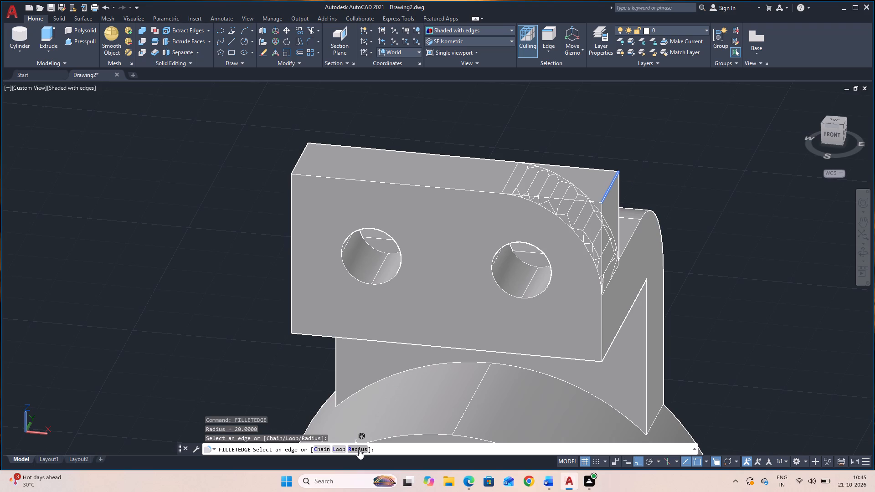
left_click_drag(357, 449, 352, 447)
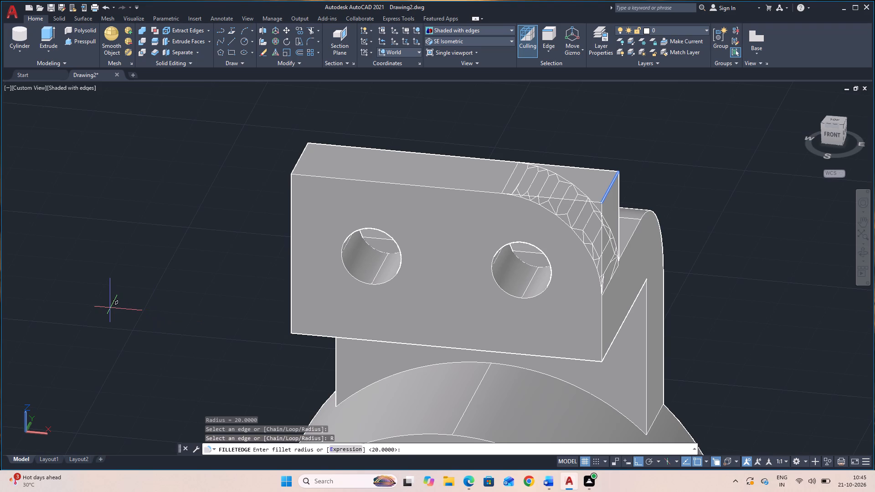
key("6")
key("Return")
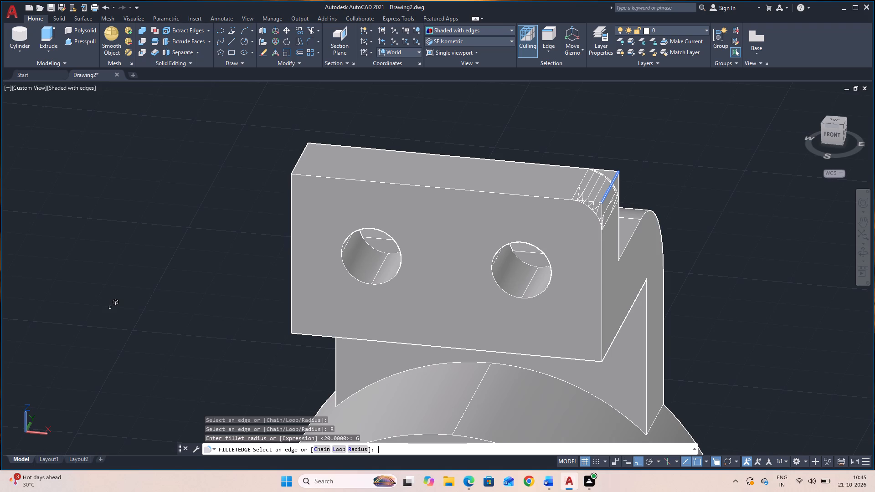
left_click(350, 446)
type("12")
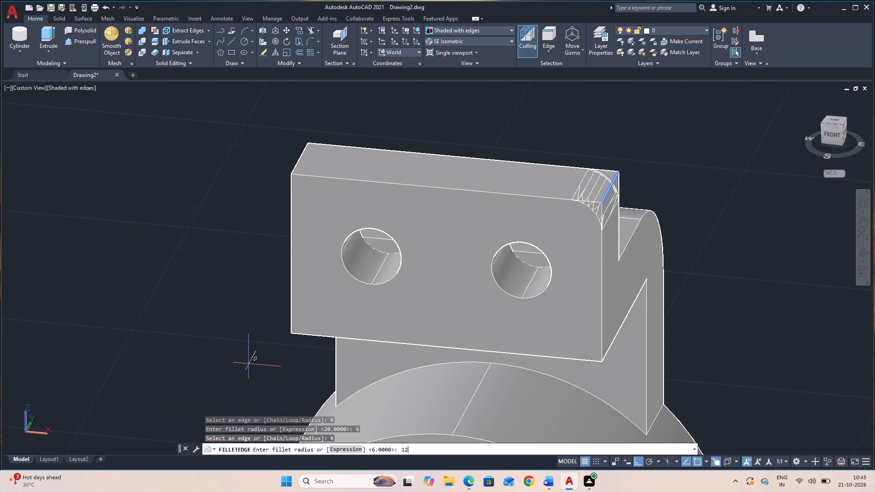
key("Return")
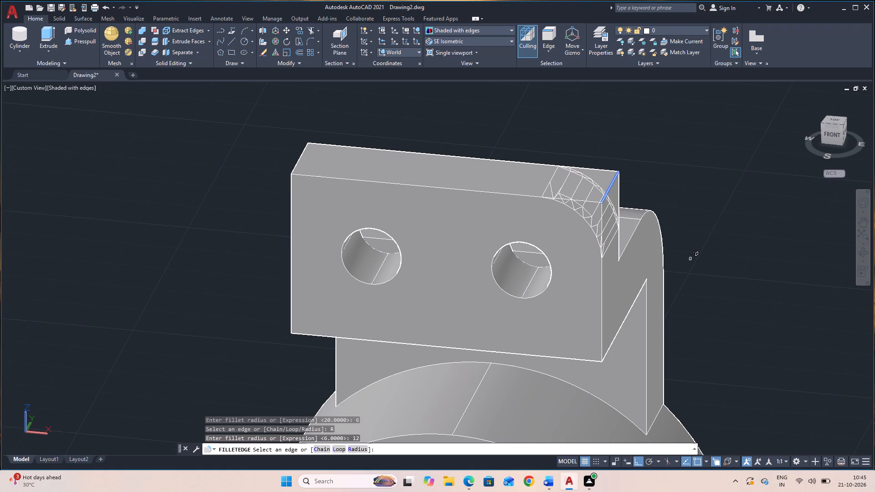
key("Return")
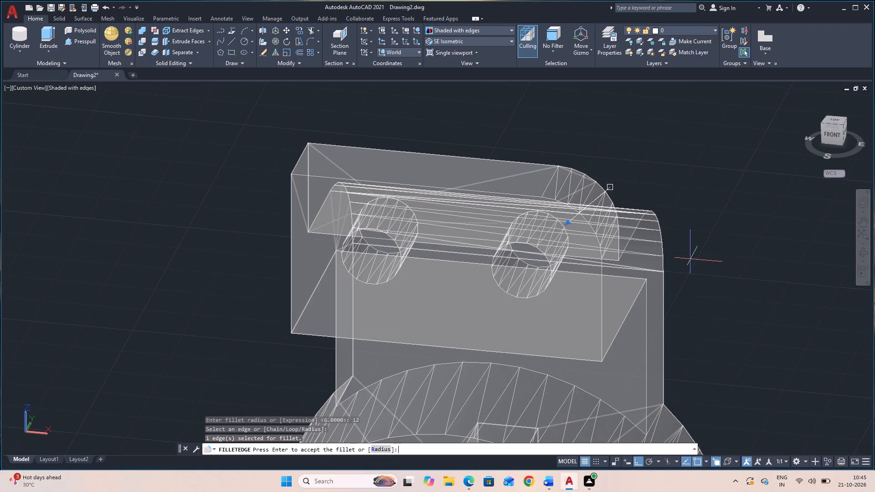
key("Return")
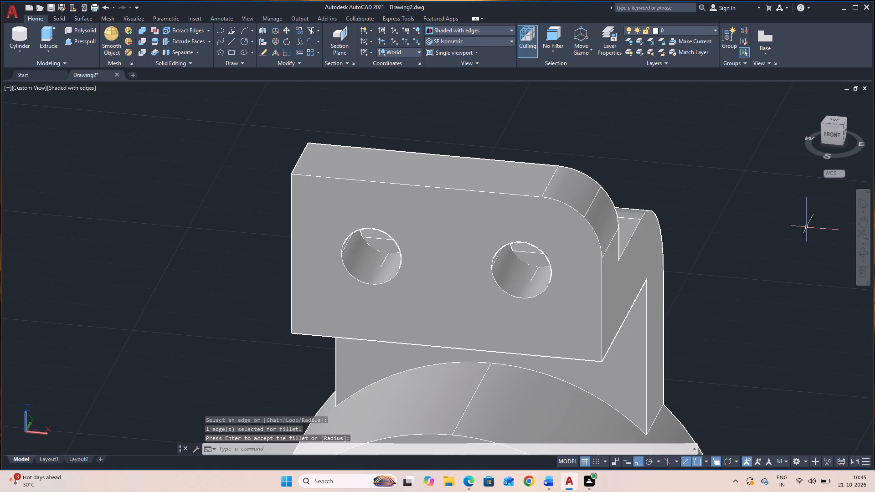
Fillet the short top edge at the left end of the front upright box with the same radius of 12.
left_click(866, 254)
left_click_drag(764, 299, 874, 309)
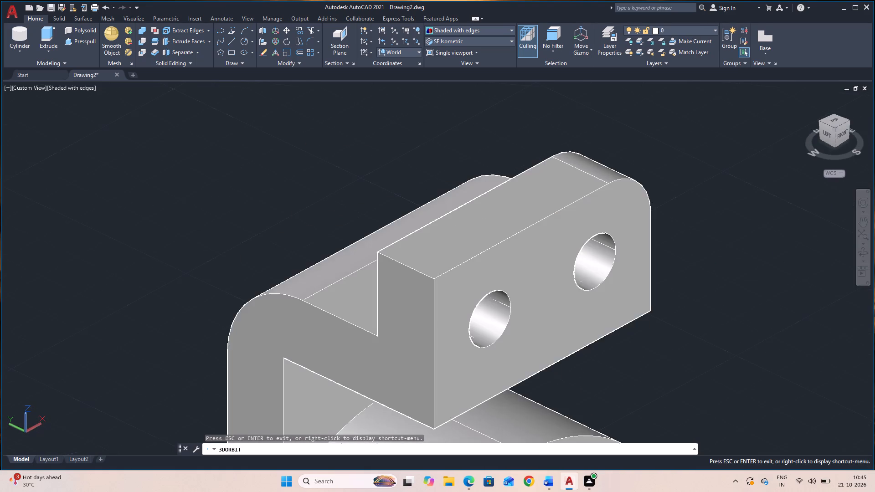
left_click_drag(771, 332, 874, 356)
left_click_drag(764, 326, 742, 330)
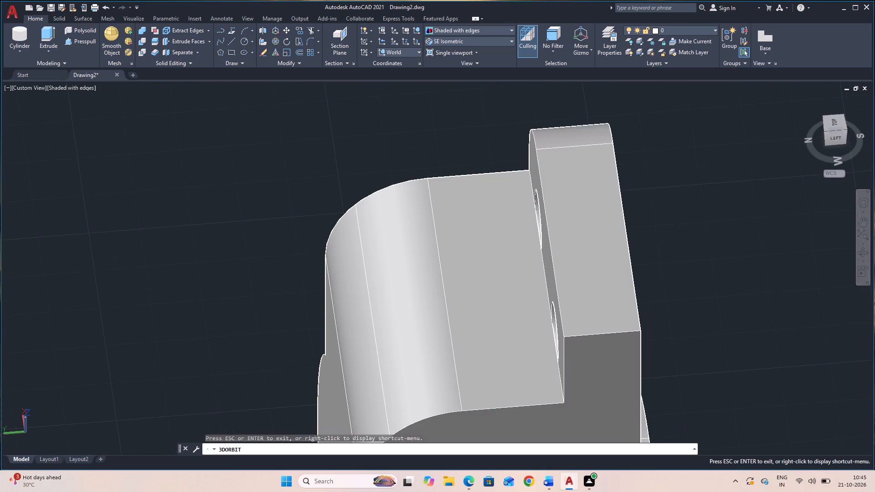
key("Escape")
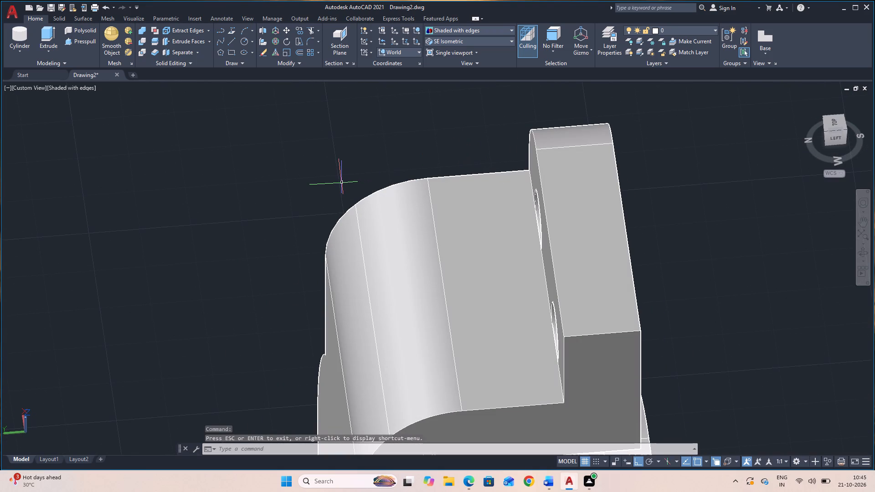
type("FILL")
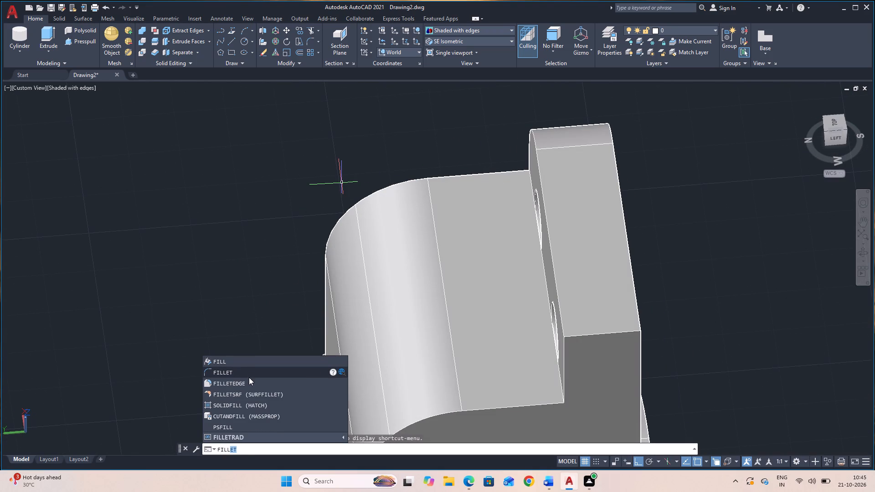
left_click(249, 379)
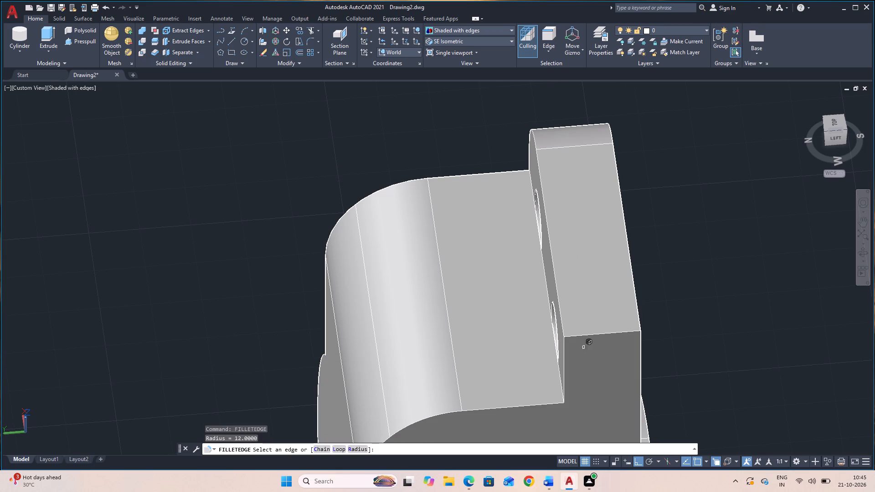
left_click(594, 335)
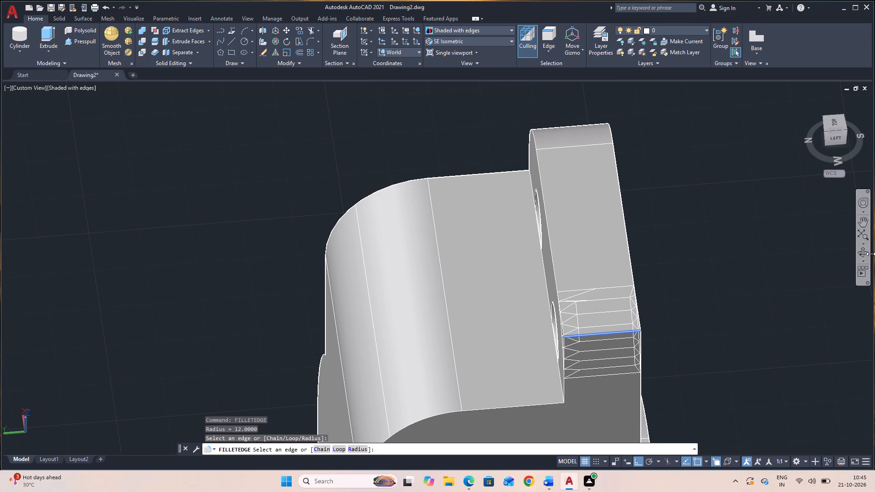
left_click(352, 447)
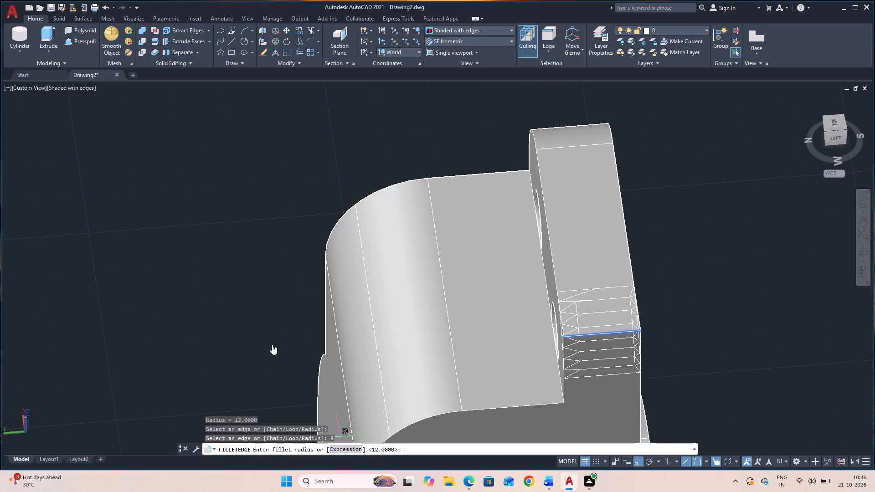
key("Return")
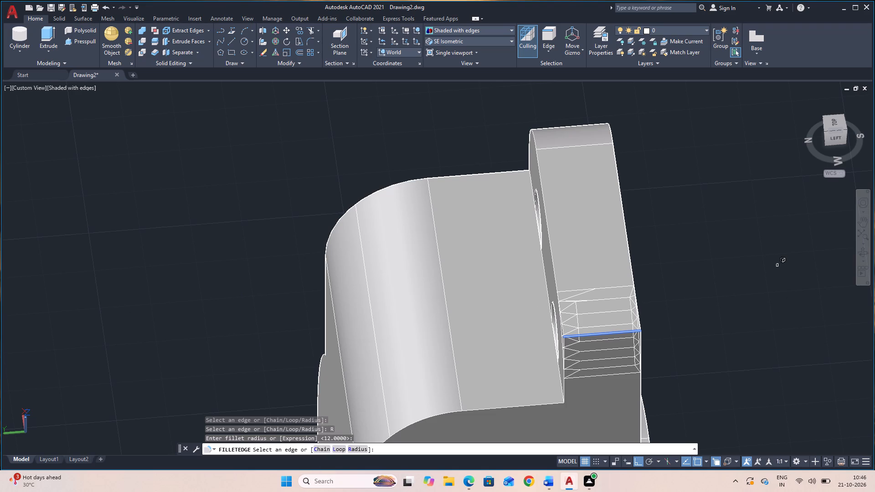
key("Return")
left_click(797, 328)
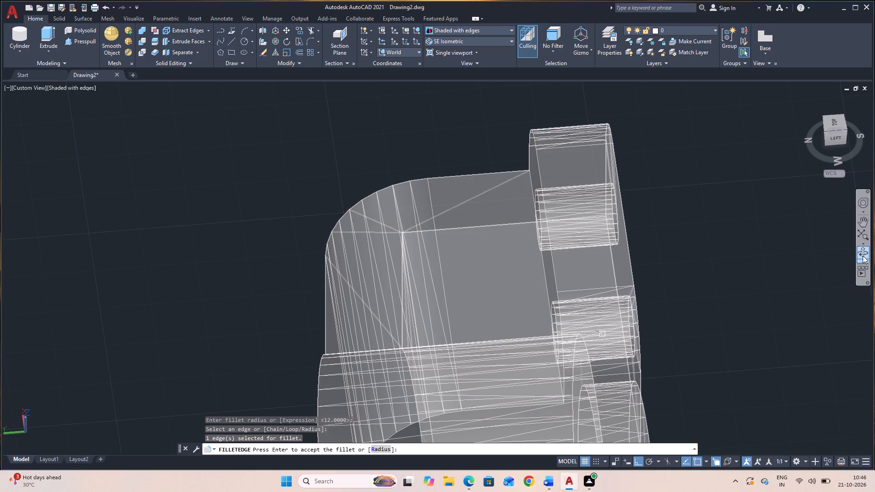
left_click(863, 256)
left_click_drag(798, 323, 631, 251)
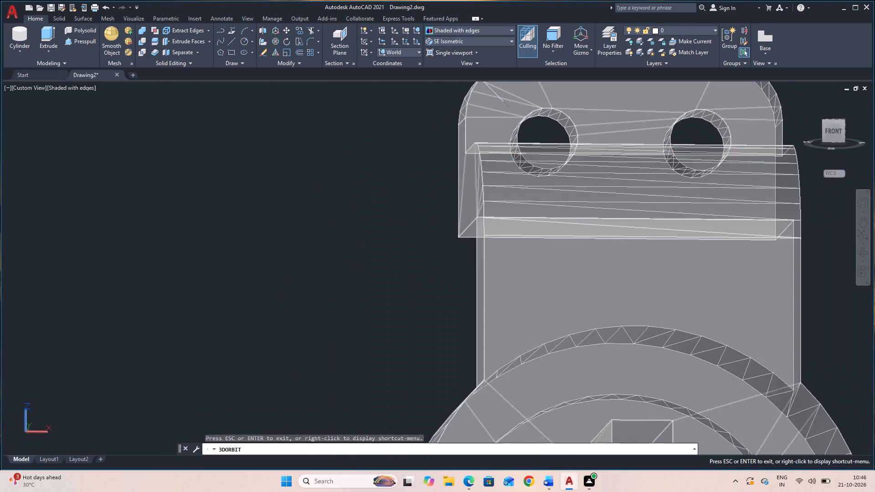
left_click_drag(631, 251, 631, 250)
middle_click_drag(631, 250, 566, 343)
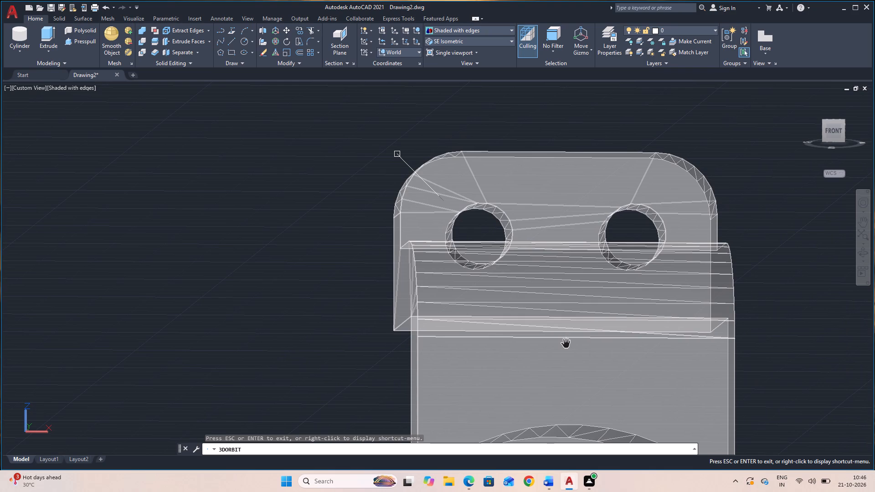
left_click_drag(813, 308, 821, 329)
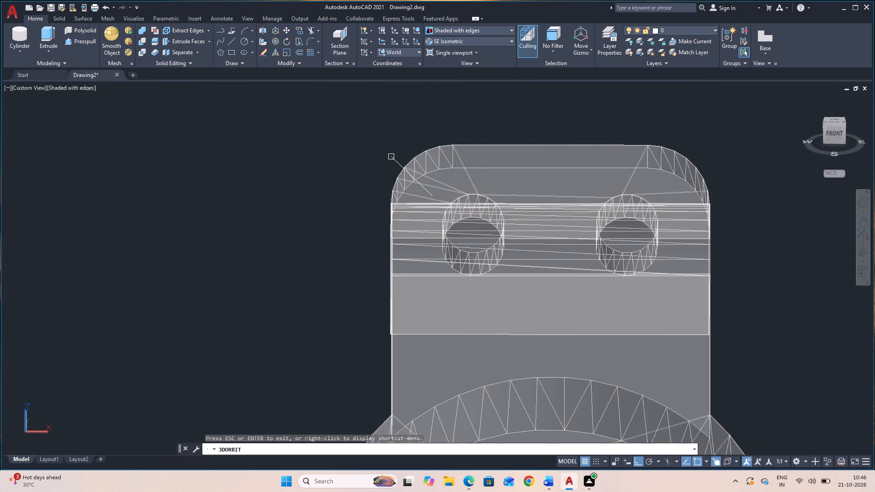
left_click_drag(821, 329, 821, 322)
key("Escape")
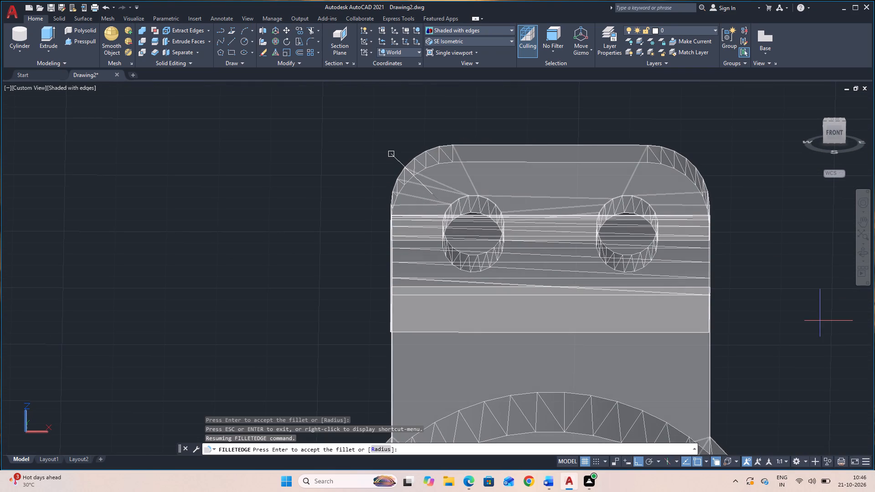
key("Return")
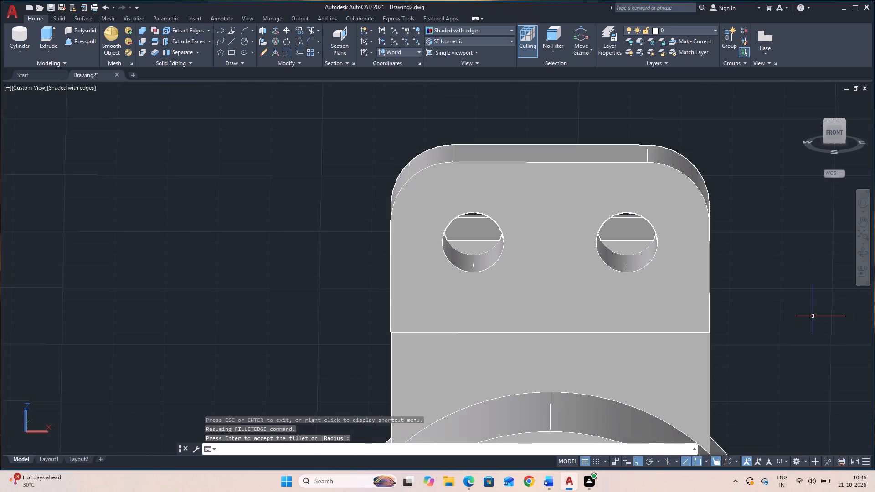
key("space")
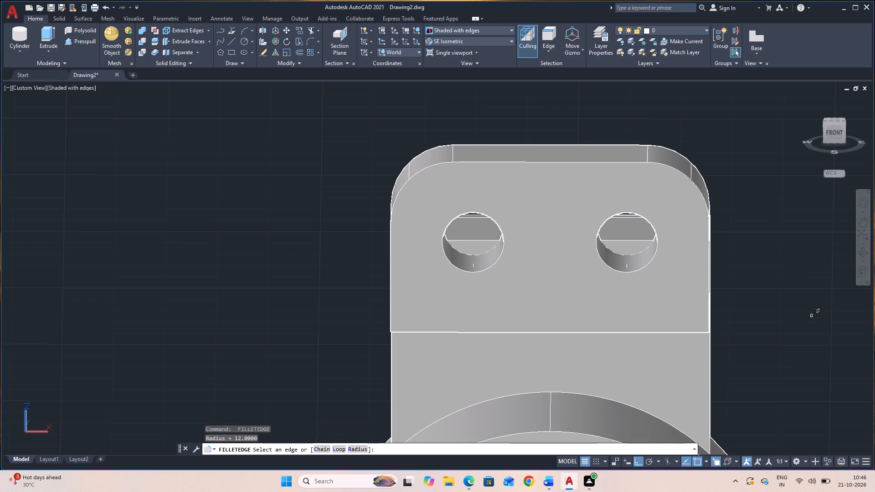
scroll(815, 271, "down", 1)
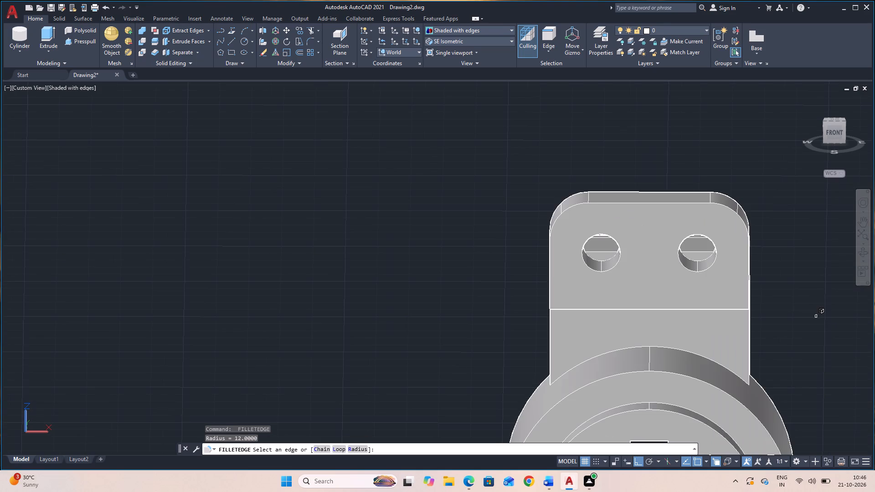
Move the whole solid horizontally along X, clear of the leftover lines near its keyway.
middle_click_drag(811, 317, 669, 223)
middle_click_drag(689, 282, 606, 222)
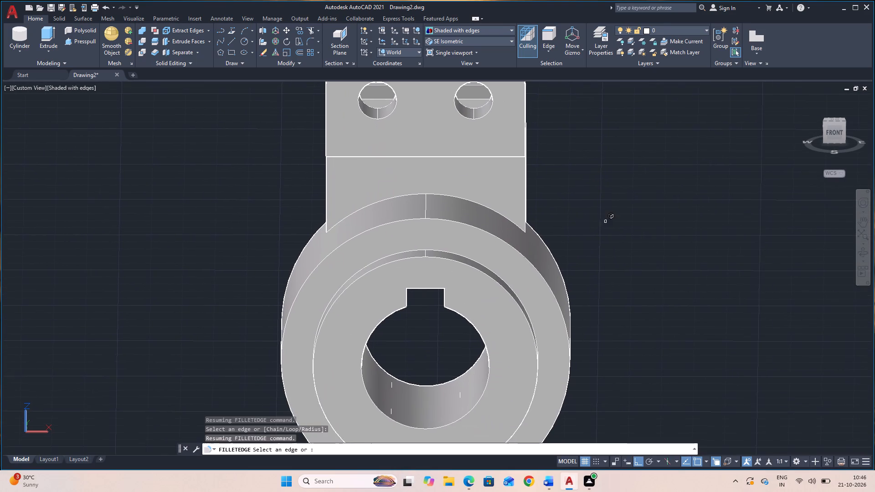
scroll(610, 225, "down", 1)
scroll(636, 238, "up", 1)
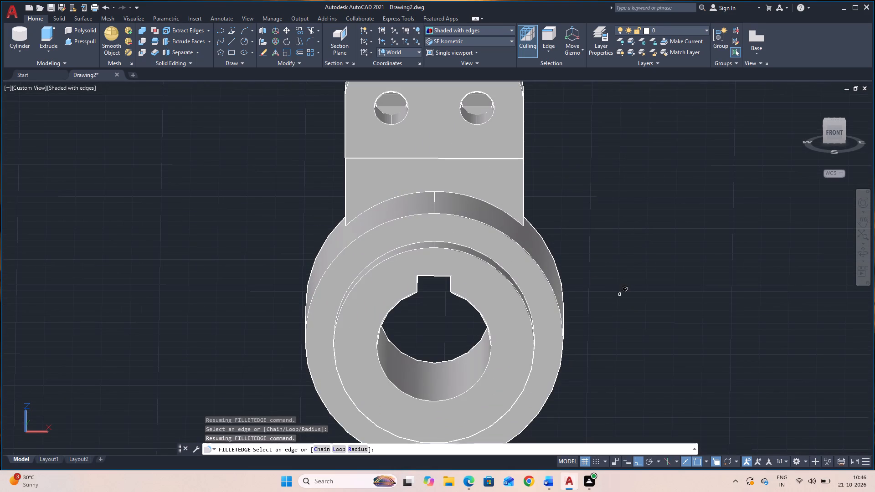
key("Escape")
scroll(549, 309, "down", 1)
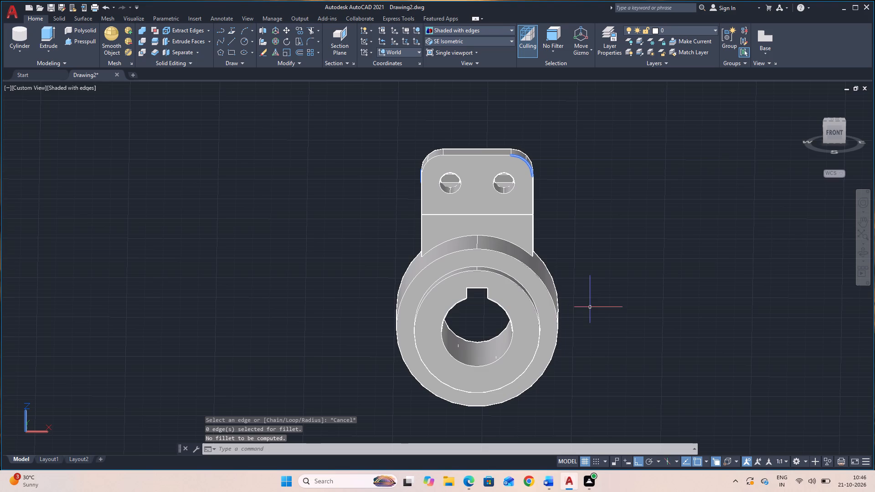
left_click(539, 314)
type("M")
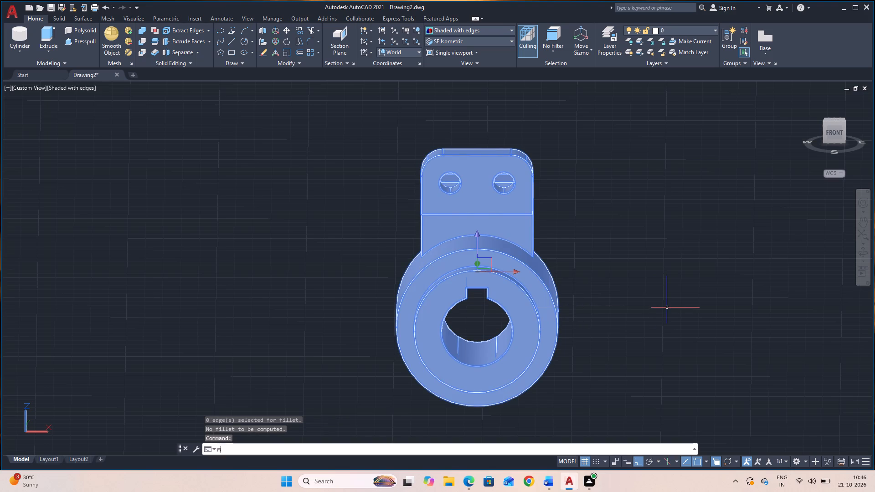
key("space")
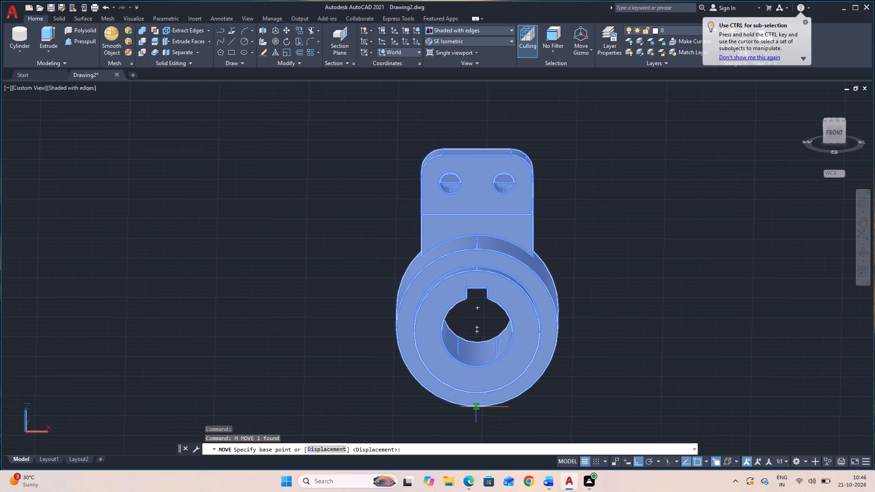
left_click(485, 407)
left_click(723, 377)
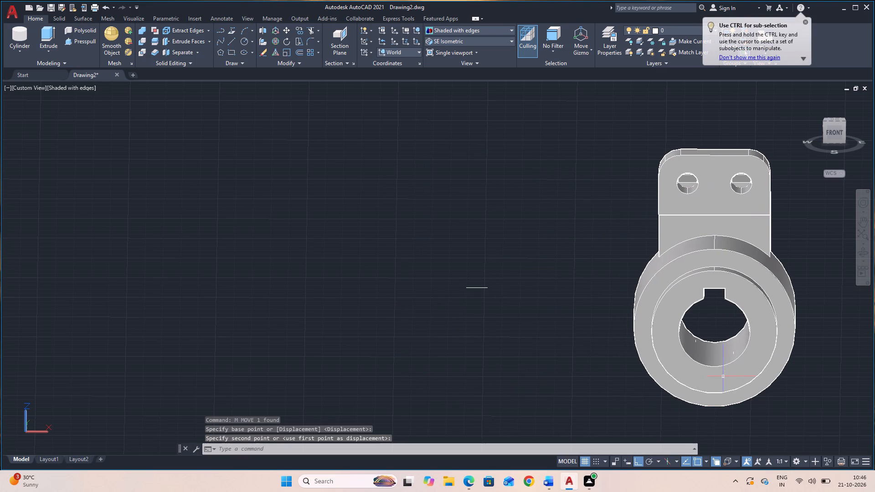
Delete the two leftover lines remaining at the solid's former position.
left_click(539, 350)
left_click(405, 220)
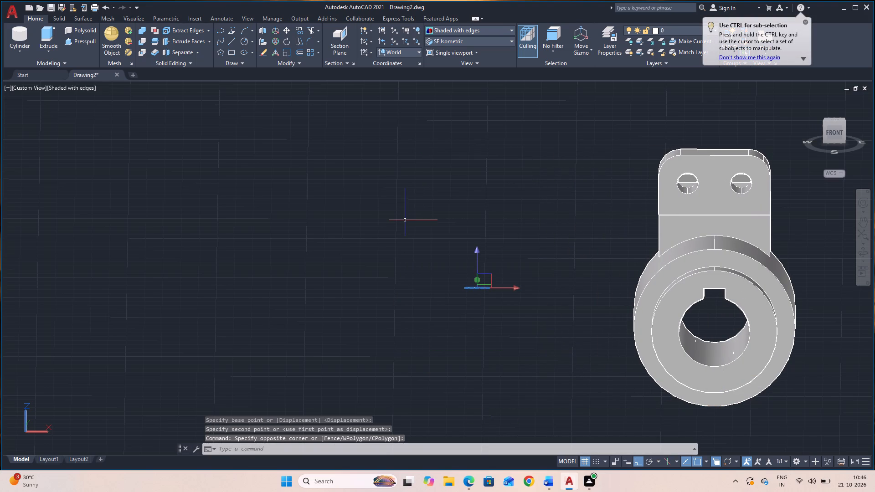
key("Pause")
key("Delete")
key("Delete")
key("Delete")
key("Delete")
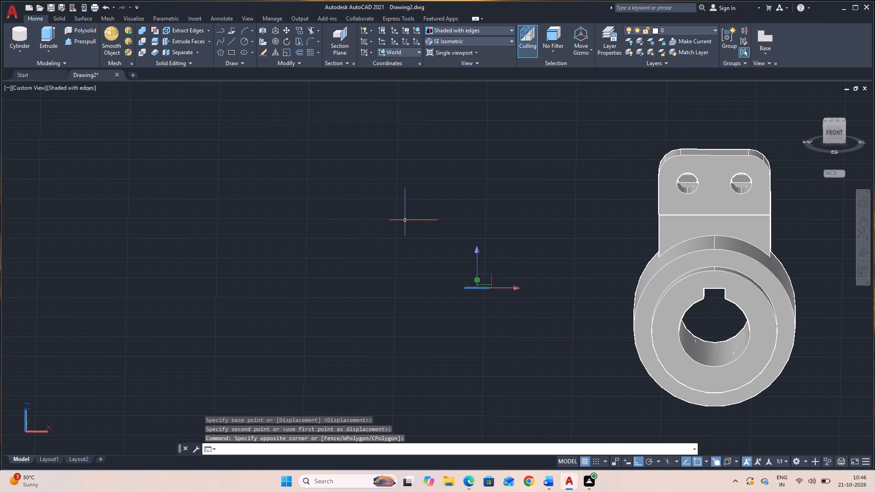
key("Delete")
key("Delete")
key("Delete")
key("Delete")
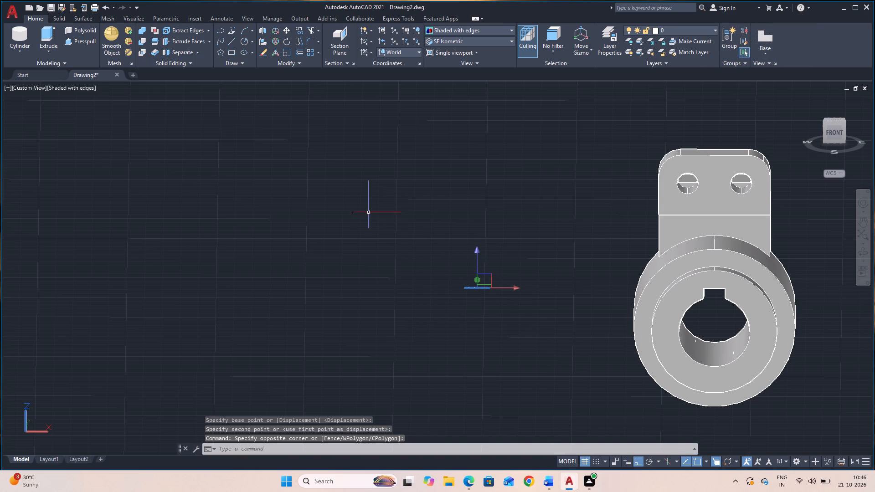
key("Delete")
Orbit around the completed part to examine its front, sides and back.
middle_click_drag(463, 256, 331, 219)
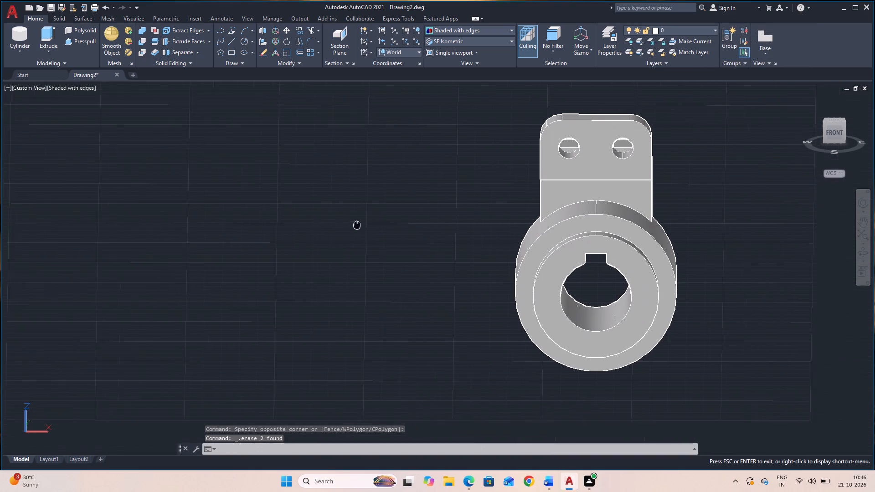
middle_click_drag(331, 219, 249, 243)
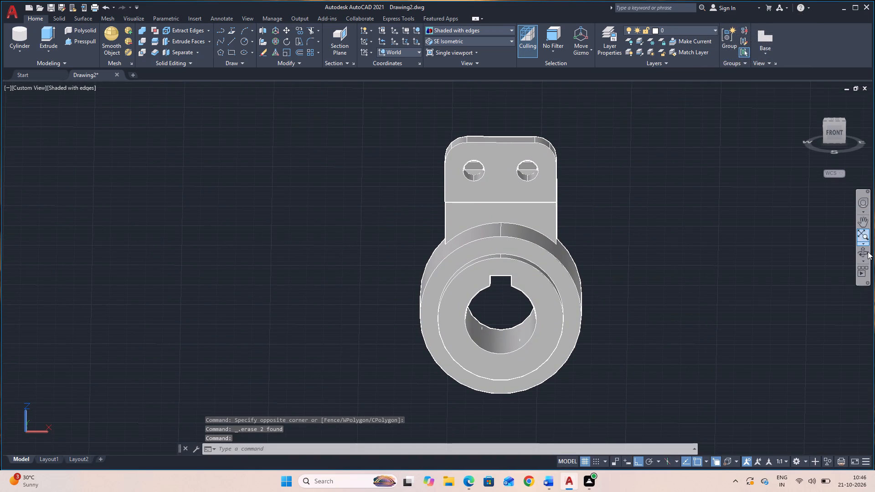
left_click(868, 251)
left_click_drag(811, 260, 664, 209)
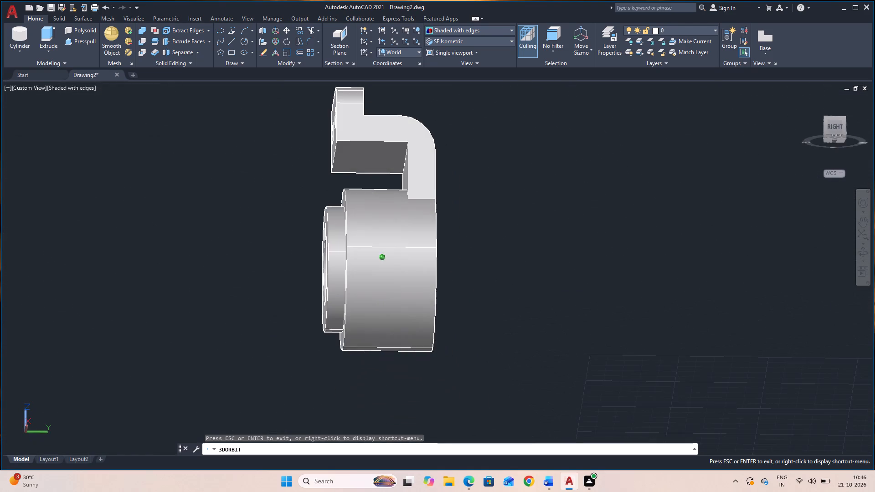
left_click_drag(664, 209, 543, 220)
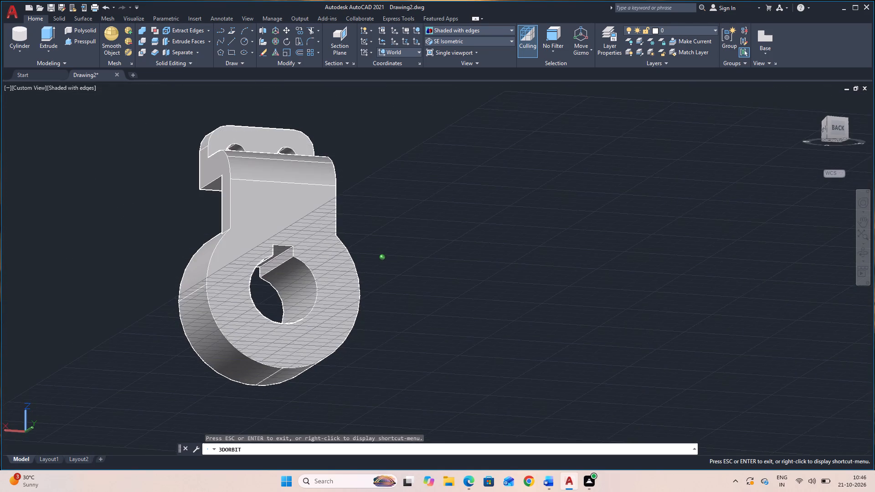
left_click_drag(543, 220, 499, 251)
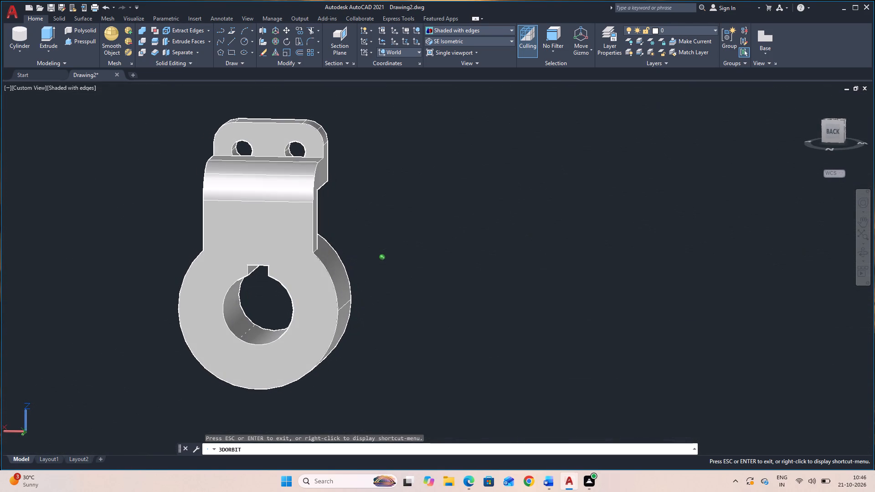
left_click_drag(499, 251, 497, 253)
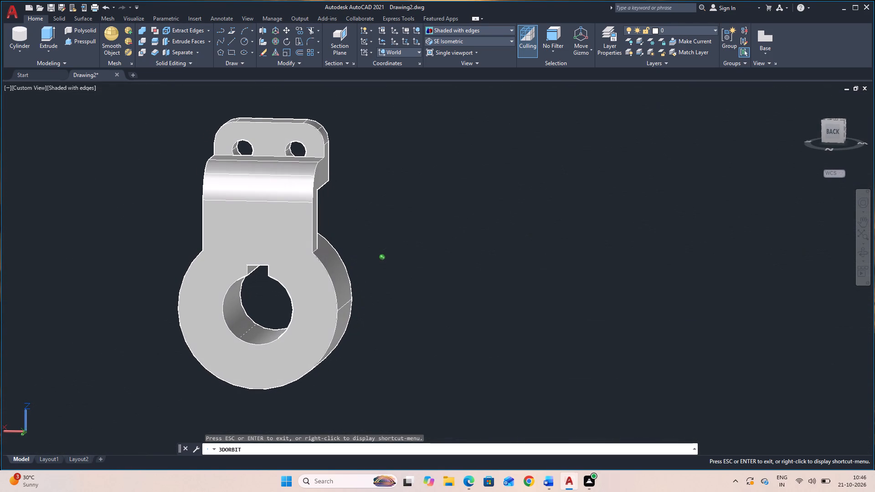
left_click_drag(497, 253, 615, 264)
left_click_drag(531, 289, 702, 290)
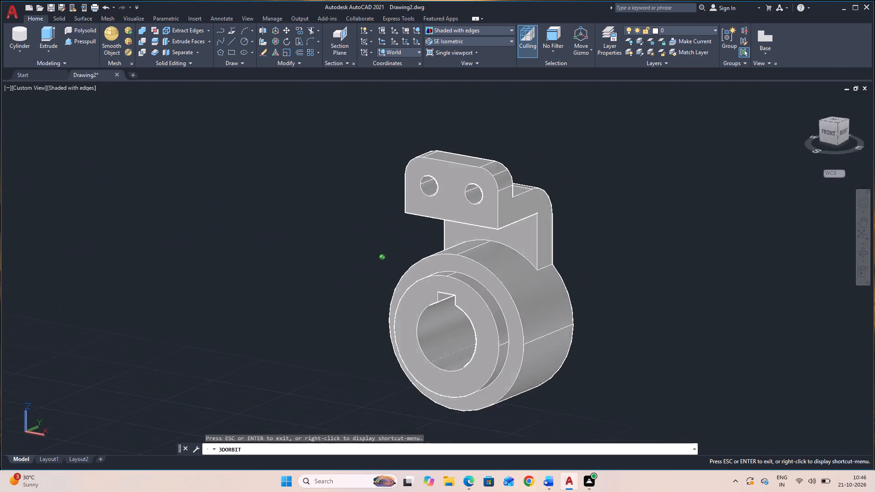
left_click_drag(702, 290, 700, 291)
left_click_drag(654, 300, 806, 300)
left_click_drag(561, 312, 673, 306)
left_click_drag(606, 313, 620, 308)
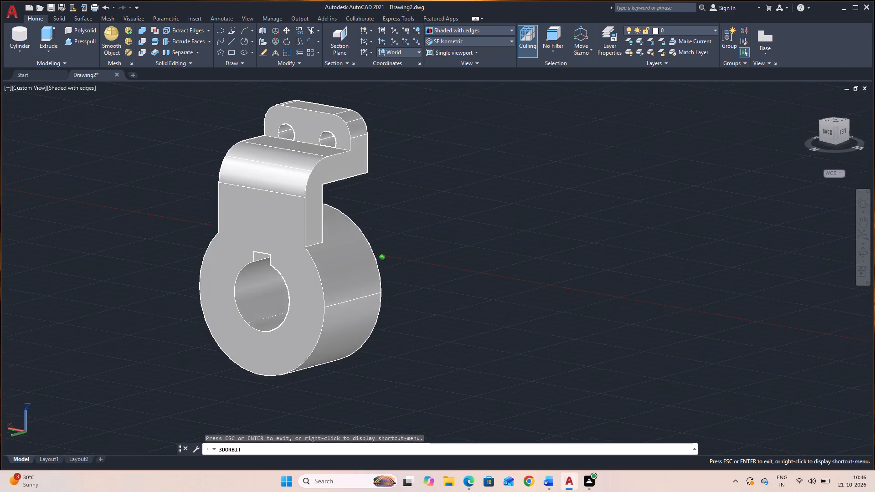
left_click_drag(620, 308, 683, 296)
left_click_drag(530, 291, 684, 309)
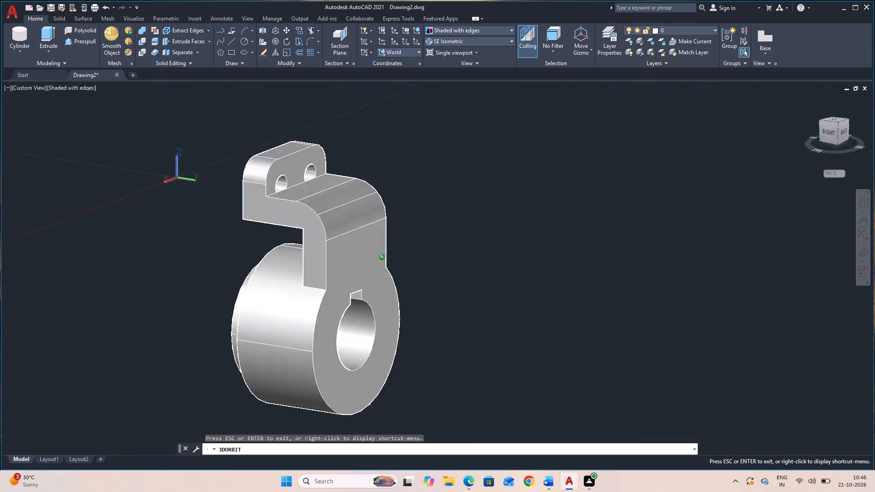
left_click_drag(684, 309, 740, 305)
left_click_drag(669, 306, 752, 294)
left_click_drag(707, 297, 664, 360)
left_click_drag(664, 360, 664, 338)
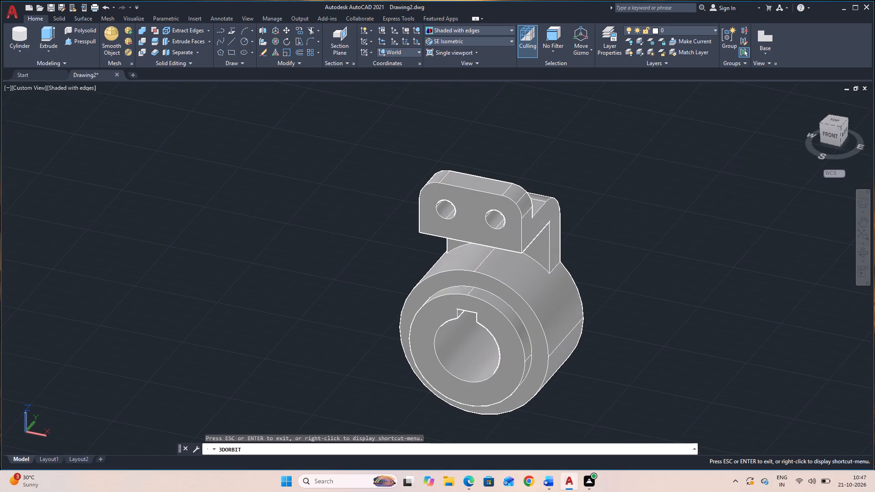
key("Escape")
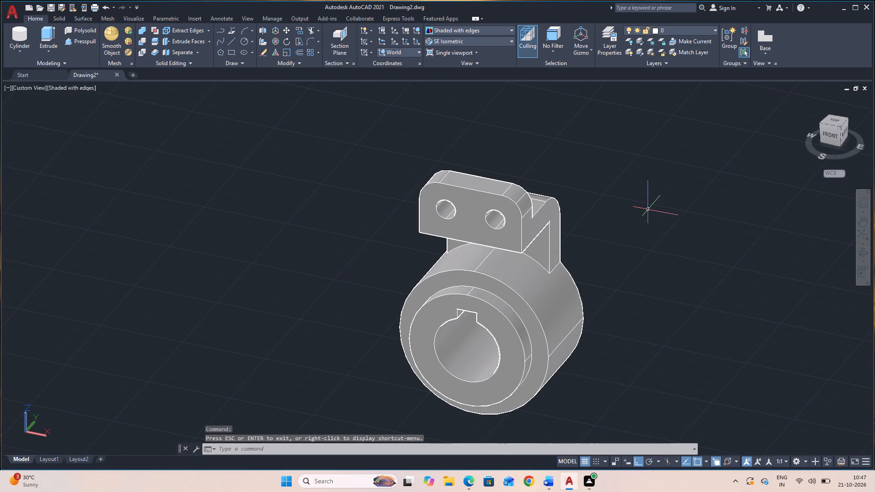
Save the drawing in Documents under the file name 2 3 3DM.
key("ctrl+s")
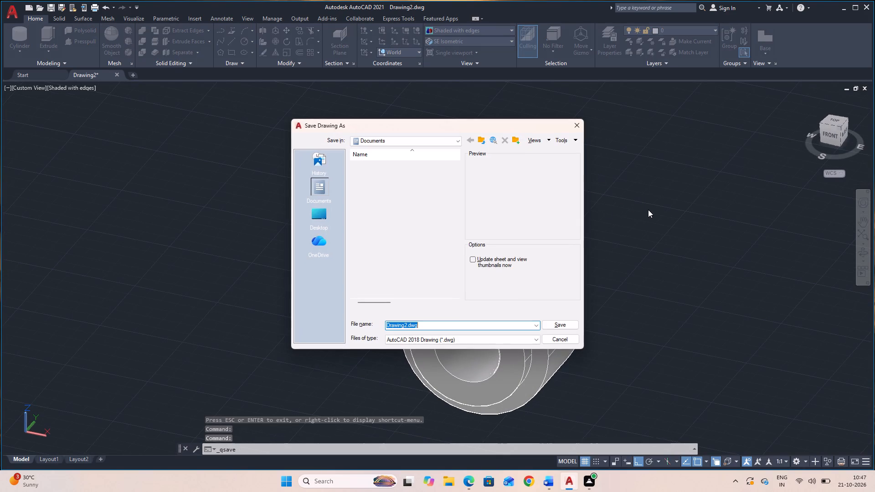
key("2")
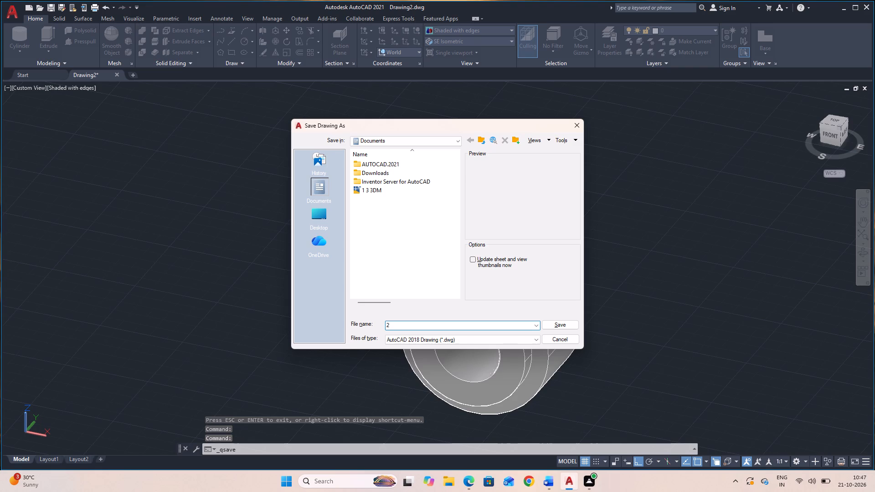
key("space")
type("3")
key("space")
type("3DM")
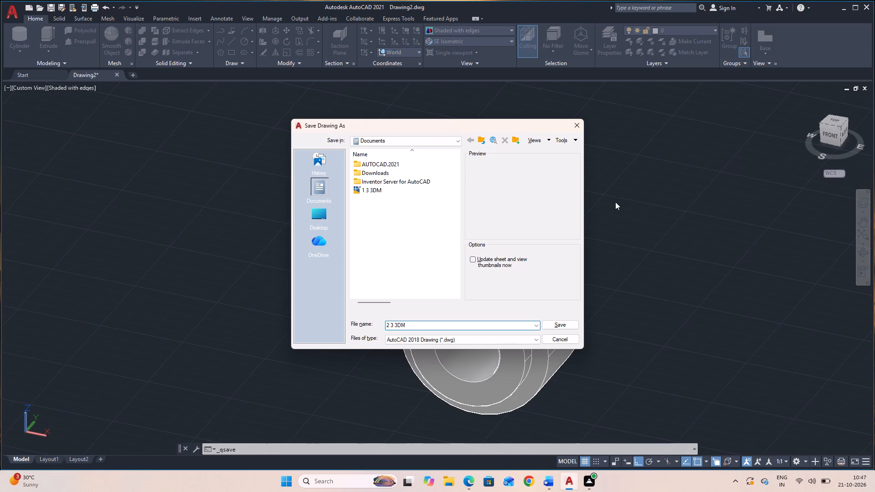
left_click(561, 323)
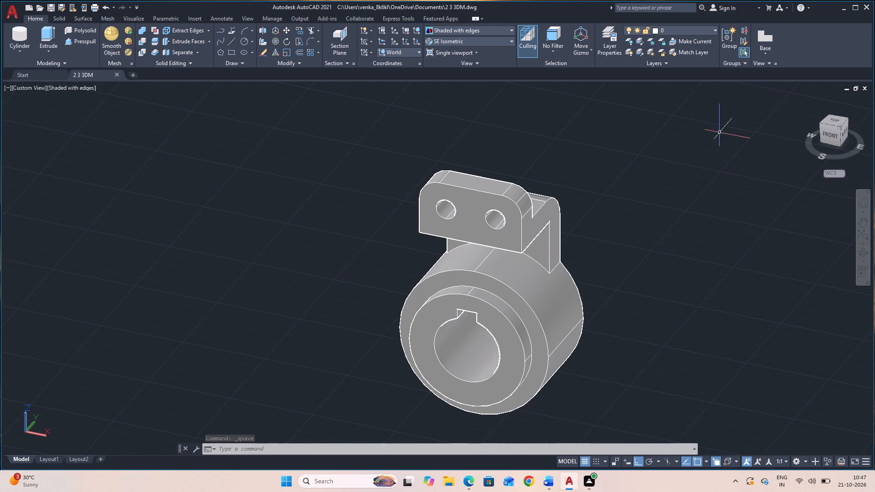
Delete the default viewport from Layout1.
left_click(51, 458)
left_click(322, 359)
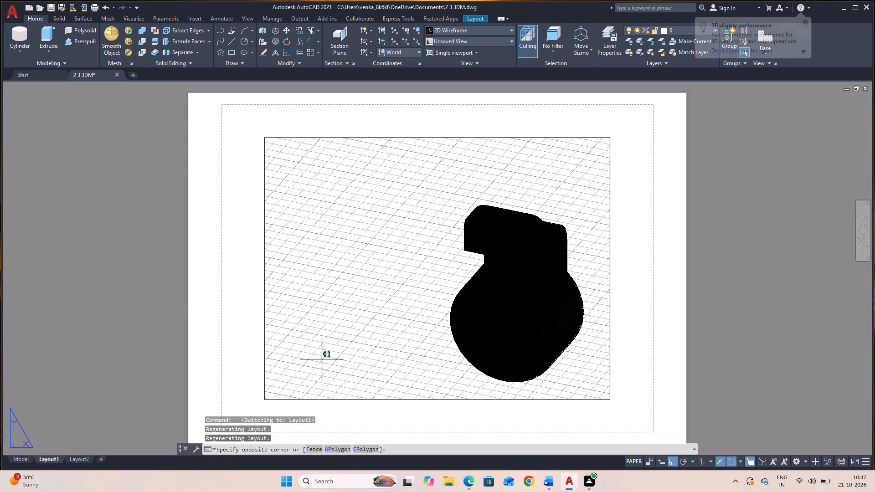
left_click(253, 350)
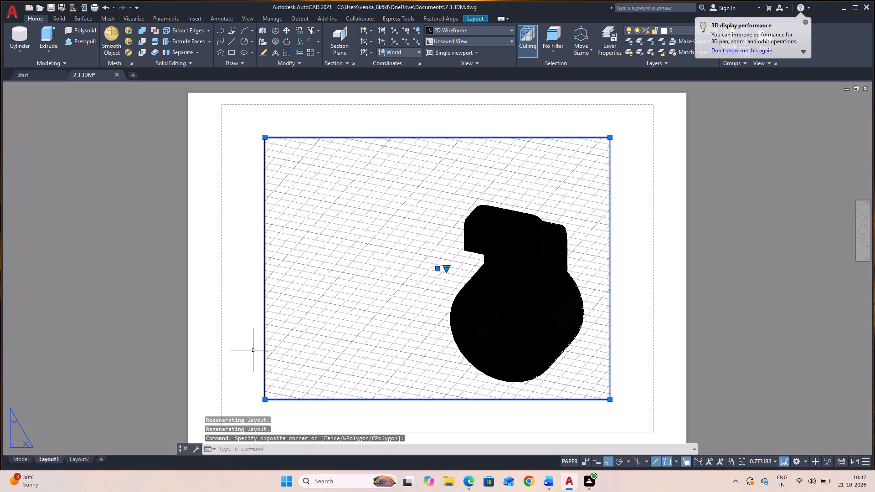
key("Delete")
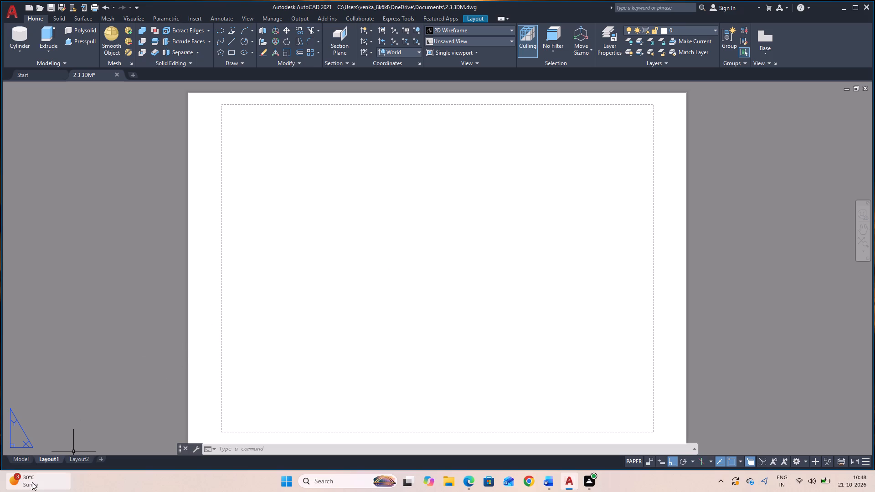
Create a base view of the model-space solid on Layout1, placing the 1:2 front view at the sheet's upper right.
left_click(16, 459)
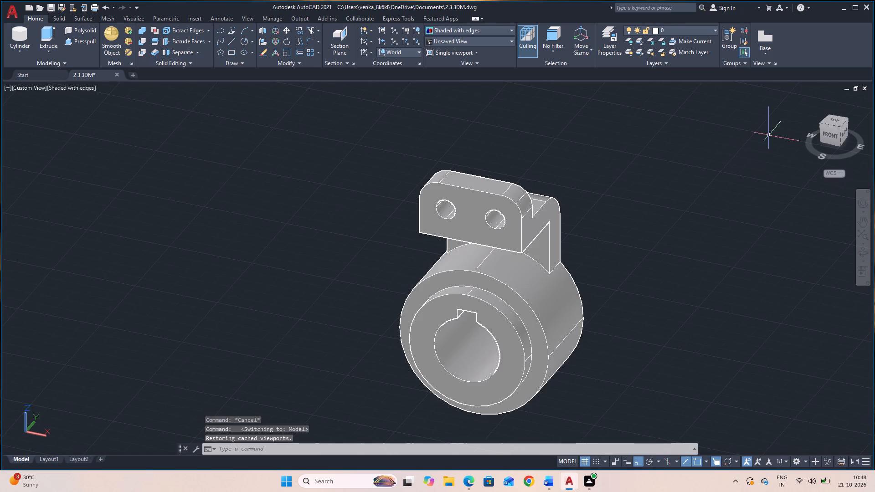
left_click(769, 49)
left_click(782, 68)
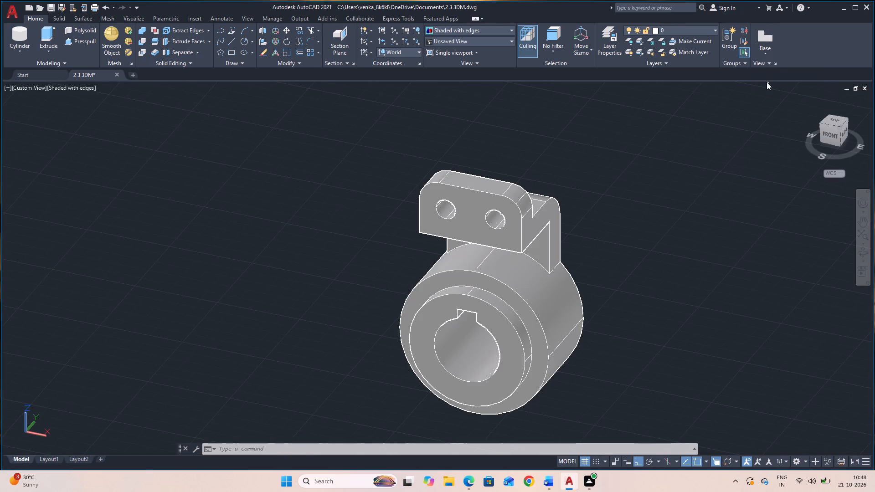
left_click(507, 314)
key("Return")
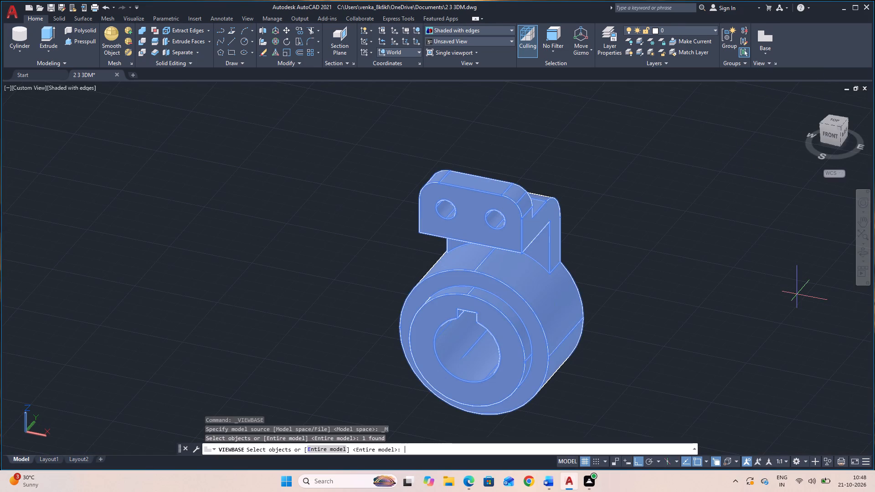
key("Return")
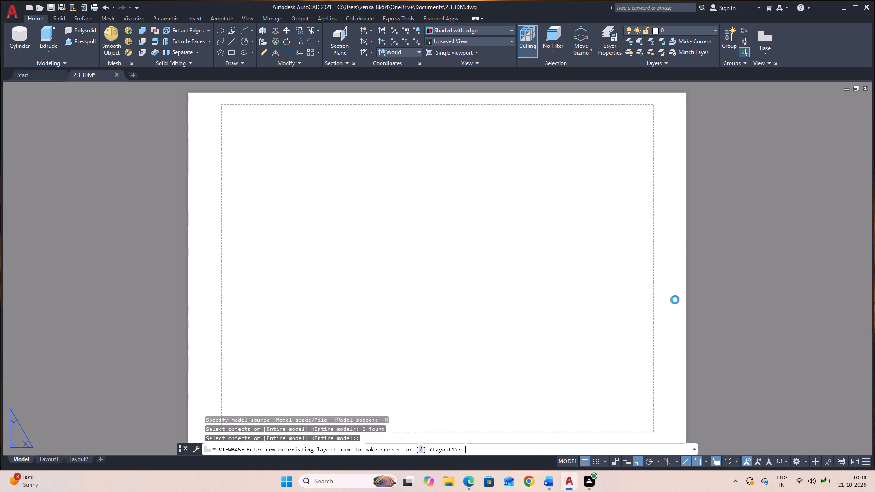
left_click(584, 202)
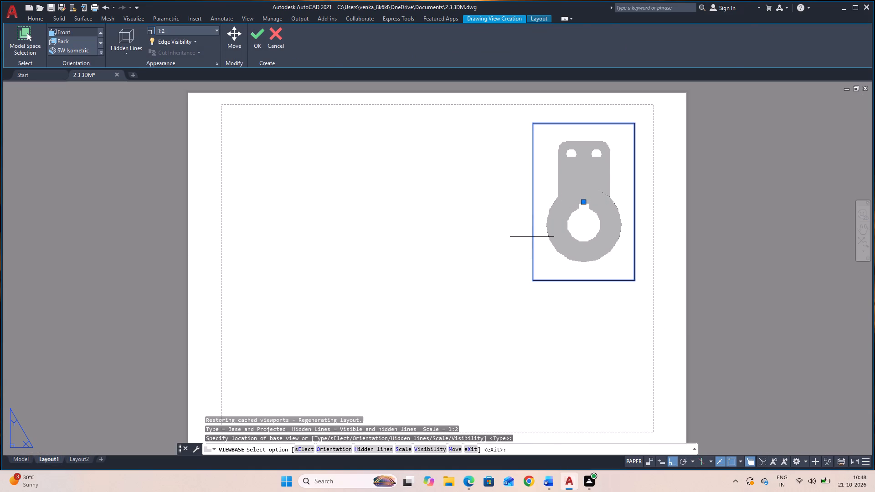
key("space")
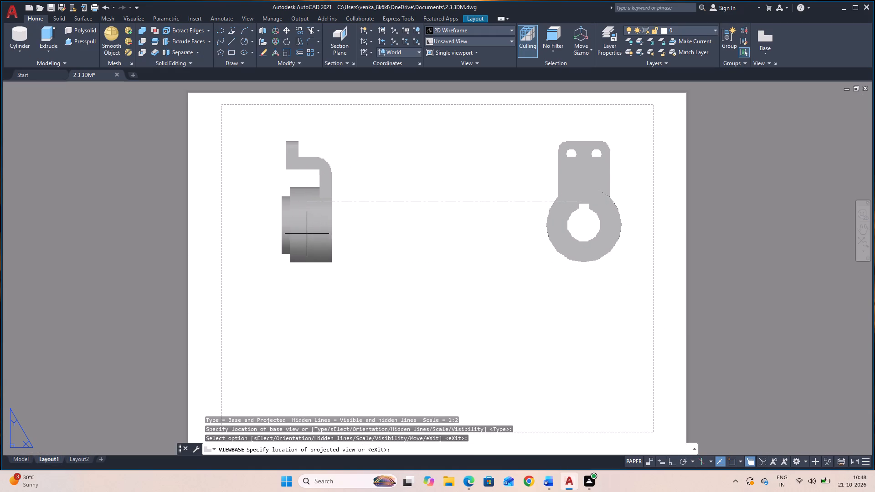
Project a side view to the base view's left, an isometric at the sheet's lower left and a top view below the base view.
left_click(306, 233)
left_click(316, 374)
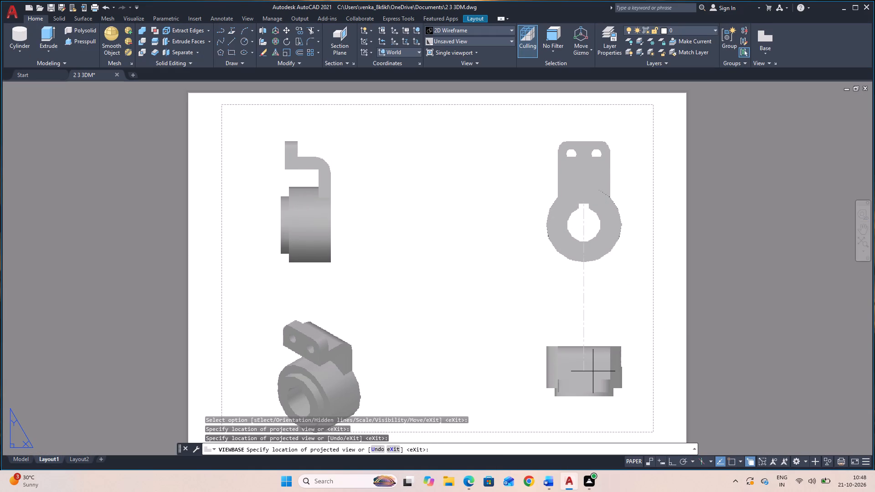
left_click(593, 366)
key("Return")
key("Return")
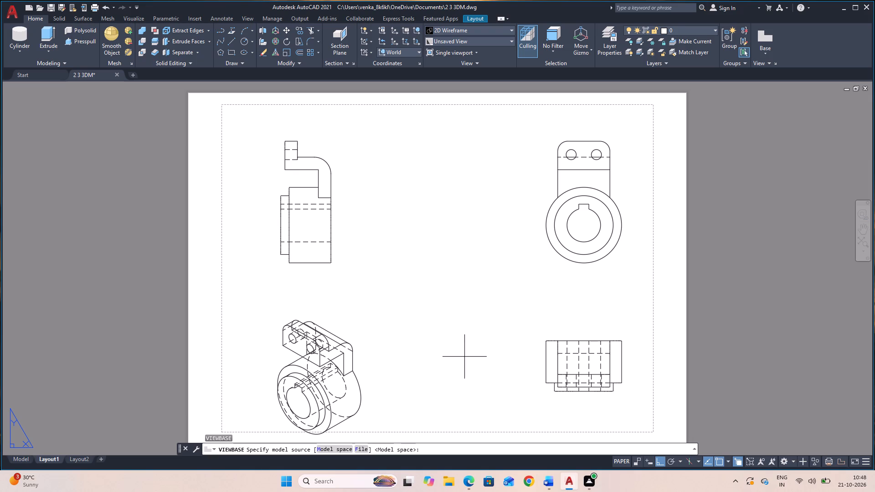
Set the isometric view's display style to shaded with visible lines only.
double_click(334, 384)
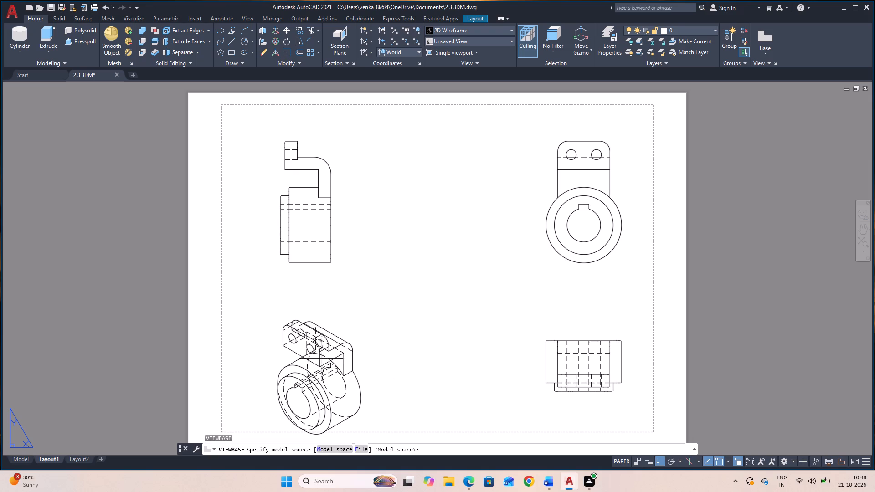
key("Escape")
double_click(339, 370)
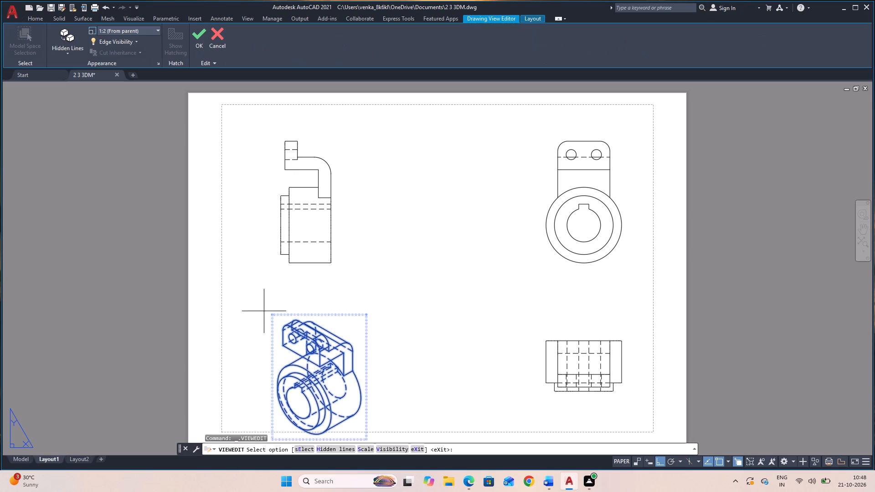
left_click(73, 43)
left_click(89, 113)
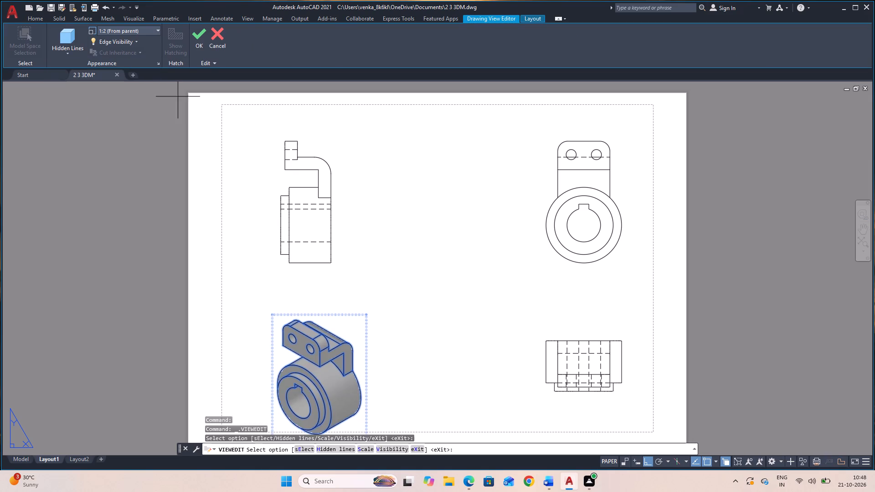
key("Escape")
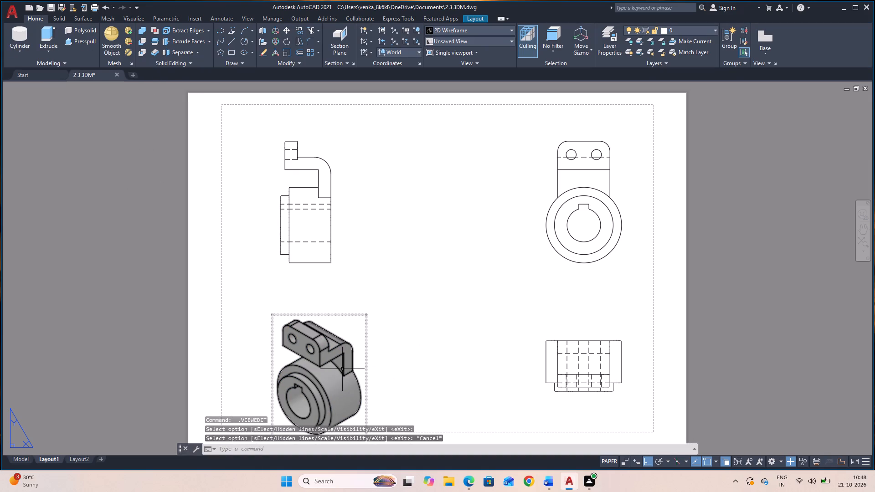
Move the front base view slightly up the sheet, keeping its projected side view aligned.
left_click(591, 192)
left_click(585, 200)
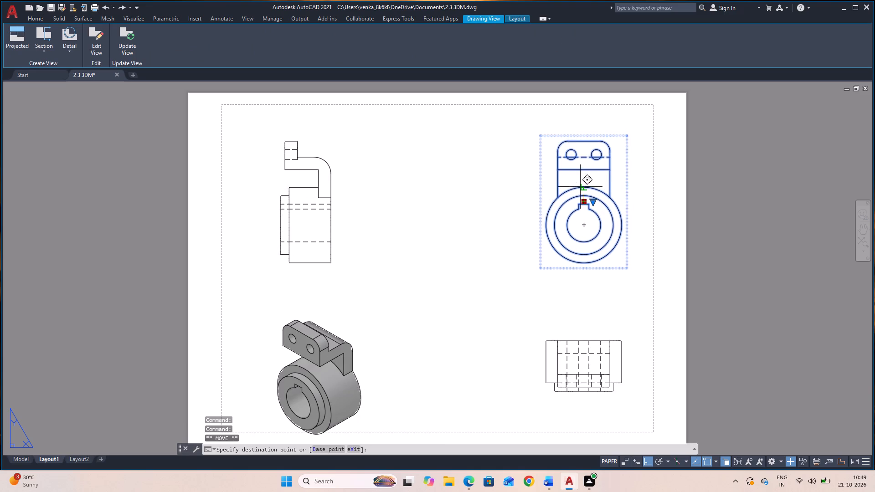
left_click(581, 186)
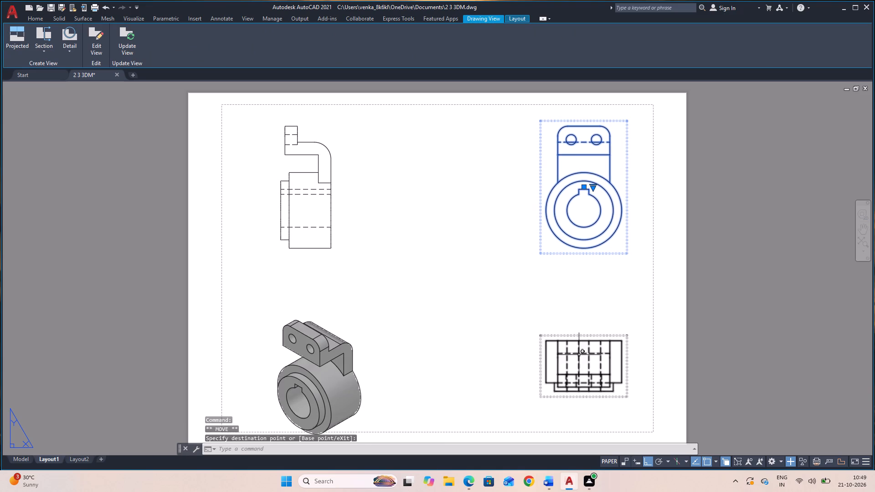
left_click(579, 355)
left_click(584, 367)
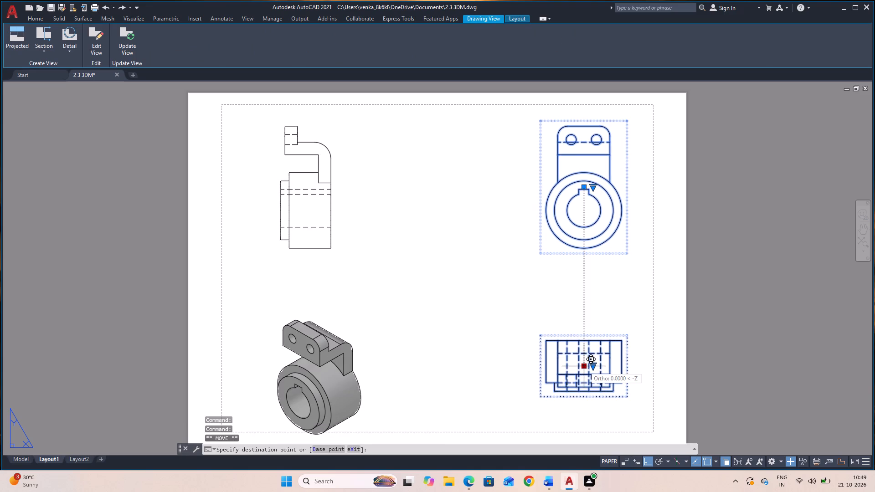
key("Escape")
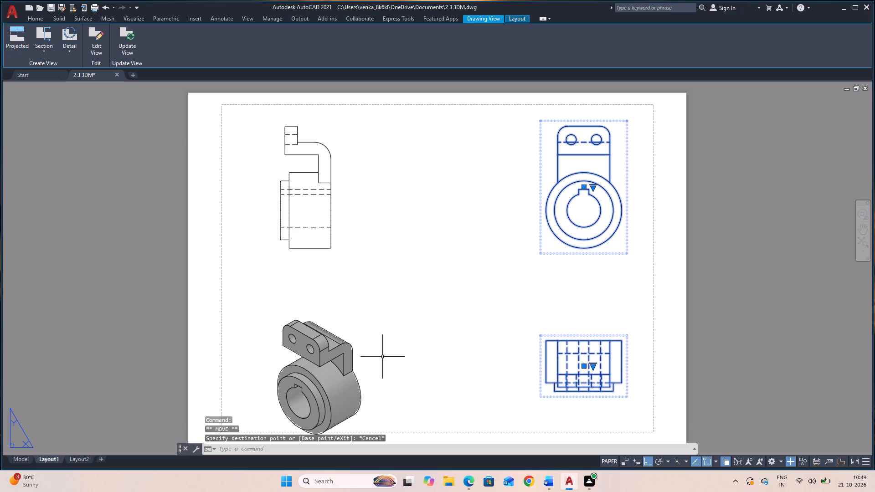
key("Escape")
Move the shaded isometric view straight up so it sits fully inside the sheet's printable area.
left_click(331, 362)
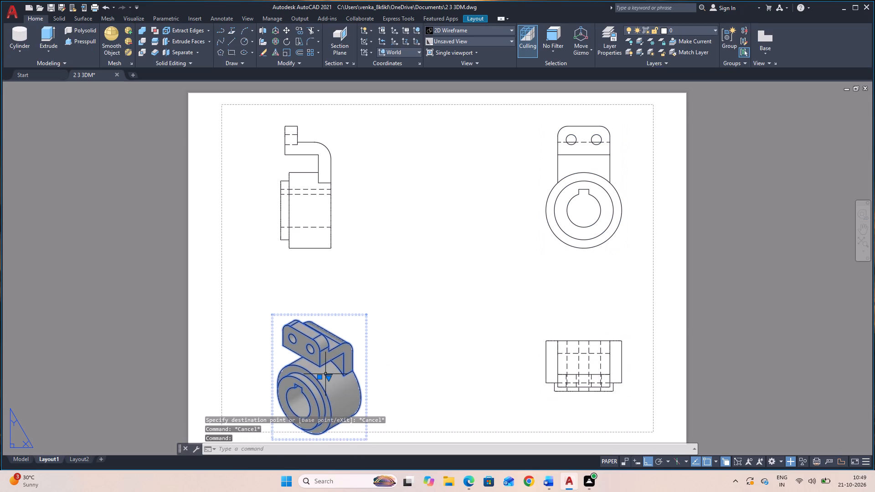
left_click(319, 375)
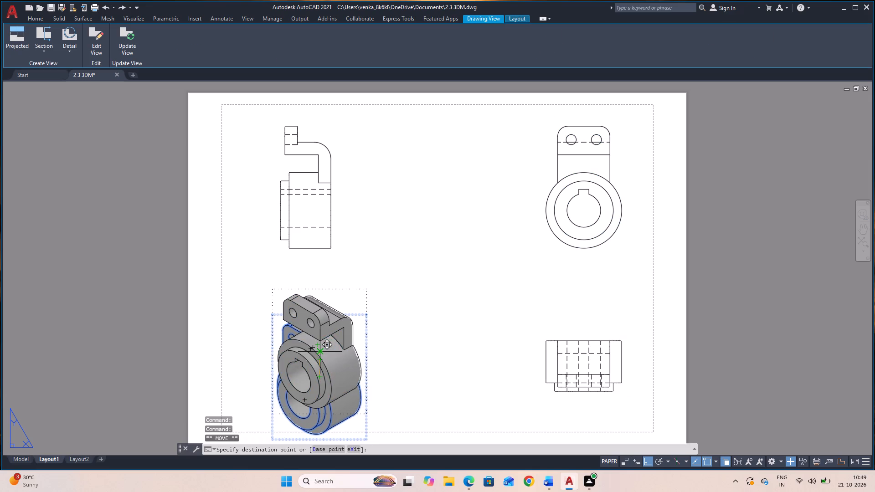
left_click(321, 349)
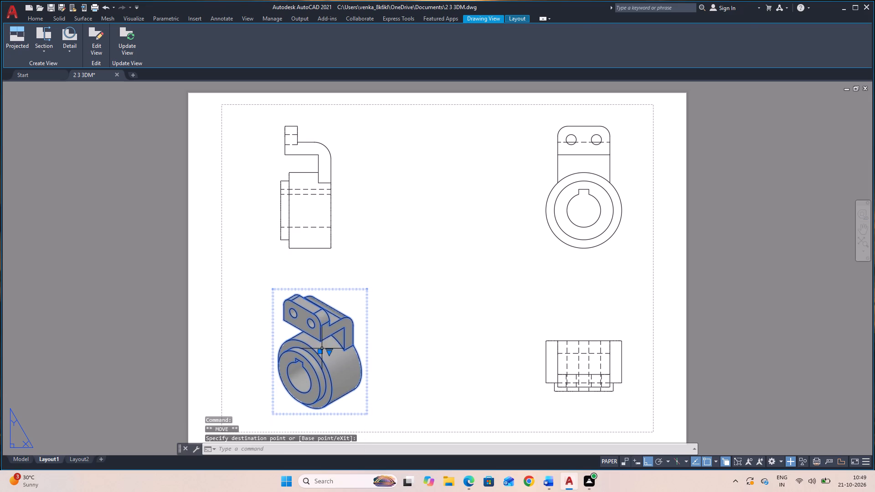
key("Escape")
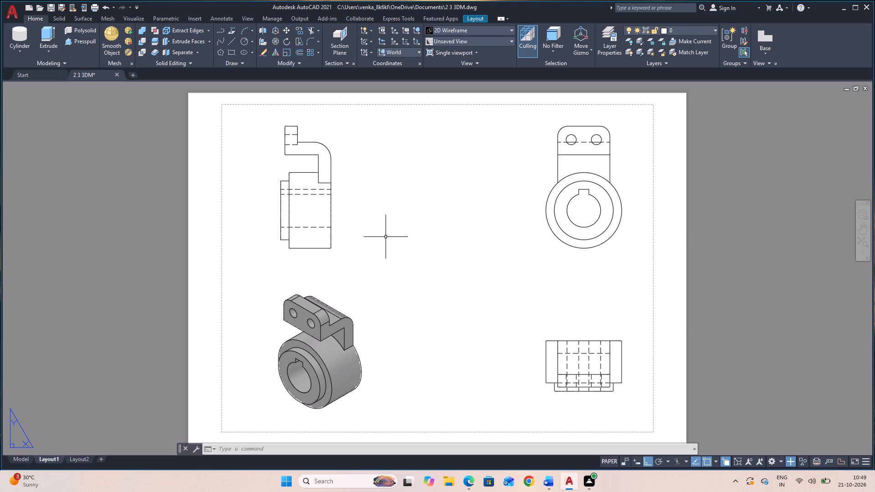
Add aligned dimensions below the side view for the main cylinder's width and the adjoining stepped collar's width, in one line.
type("DA")
type("L")
key("space")
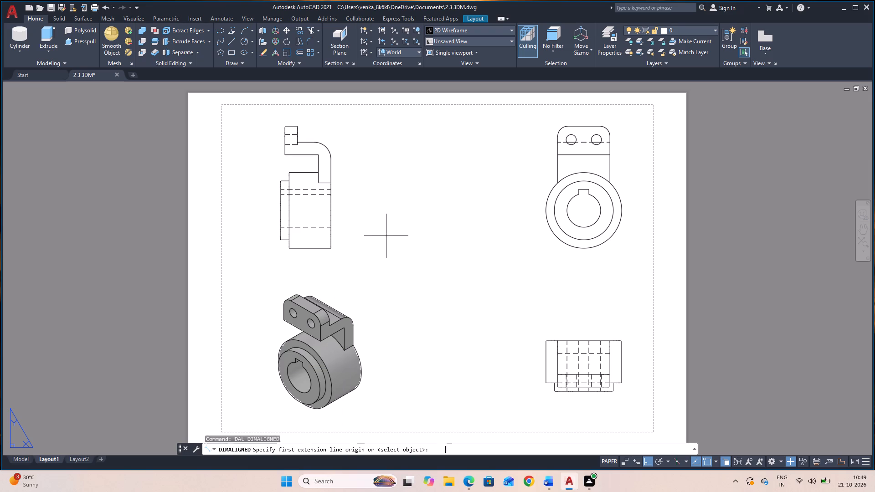
left_click(291, 248)
left_click(332, 247)
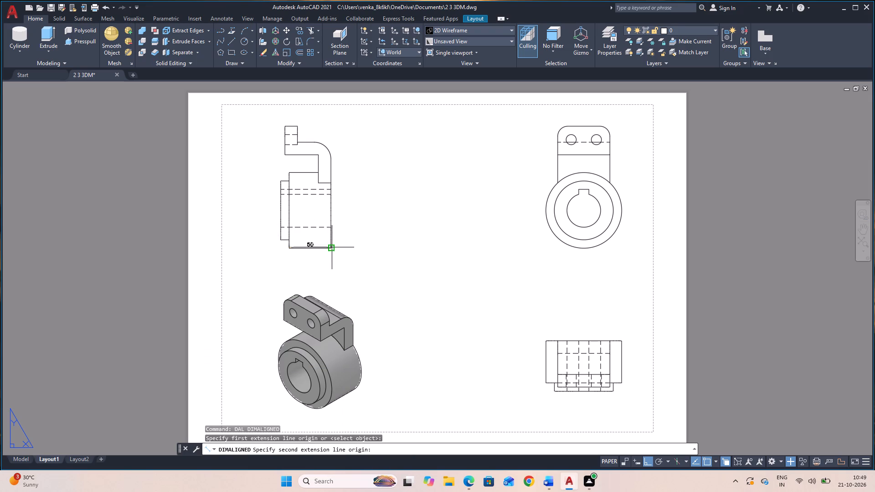
left_click(334, 256)
key("space")
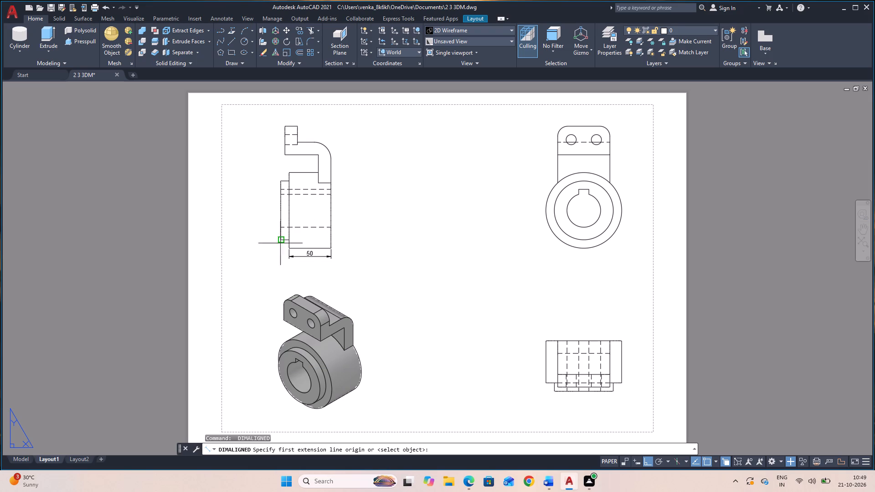
left_click(280, 241)
left_click(292, 242)
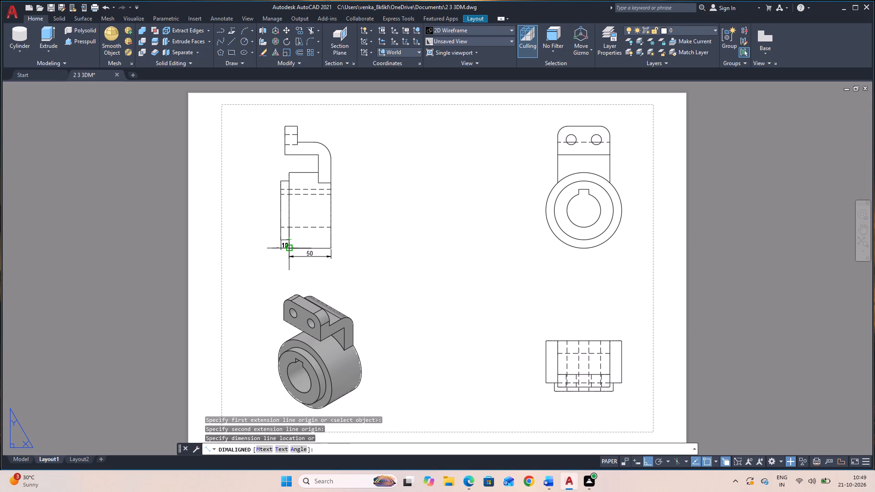
left_click(286, 257)
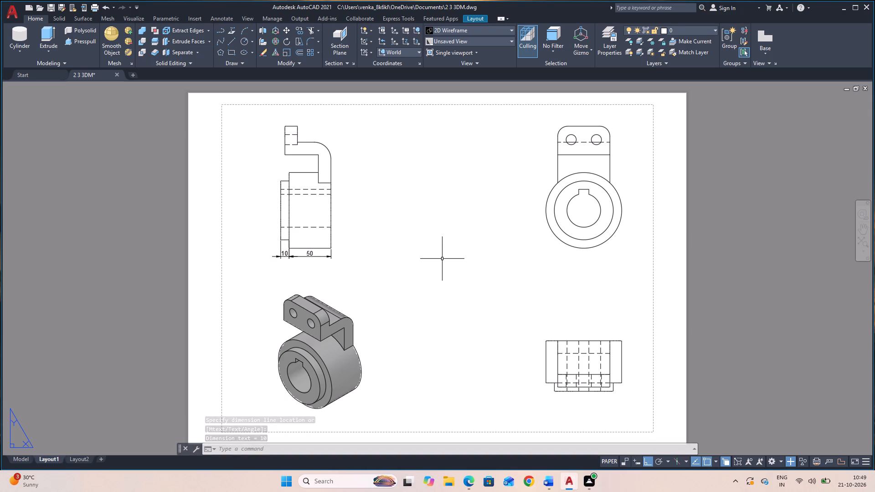
Add aligned dimensions in the side view for the thickness of the bracket's vertical leg and of its horizontal arm.
key("space")
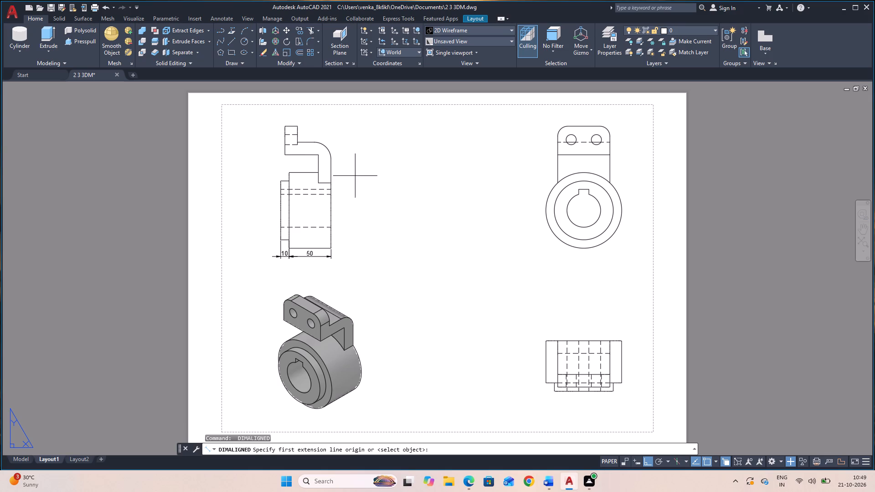
left_click(319, 166)
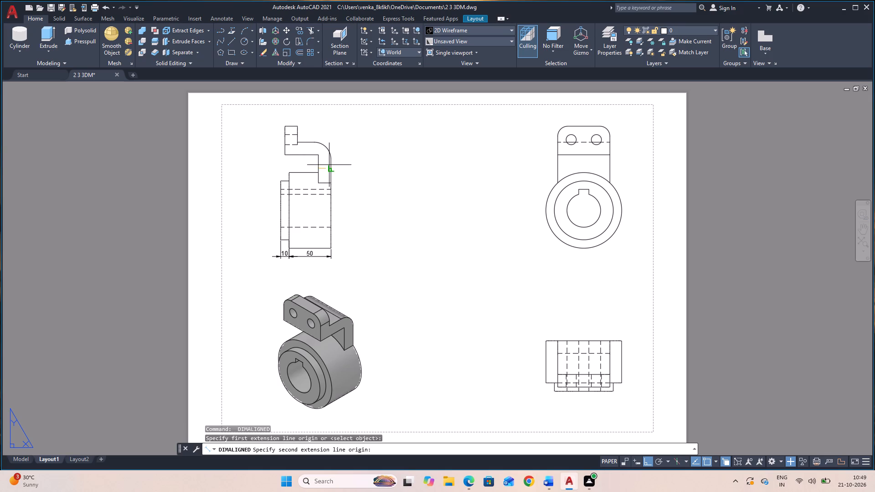
left_click(330, 169)
left_click(334, 169)
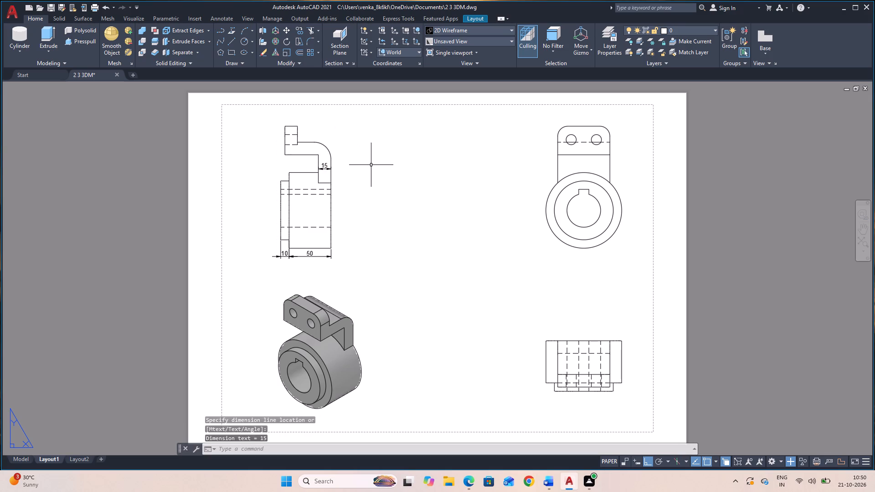
key("space")
left_click(304, 143)
left_click(303, 154)
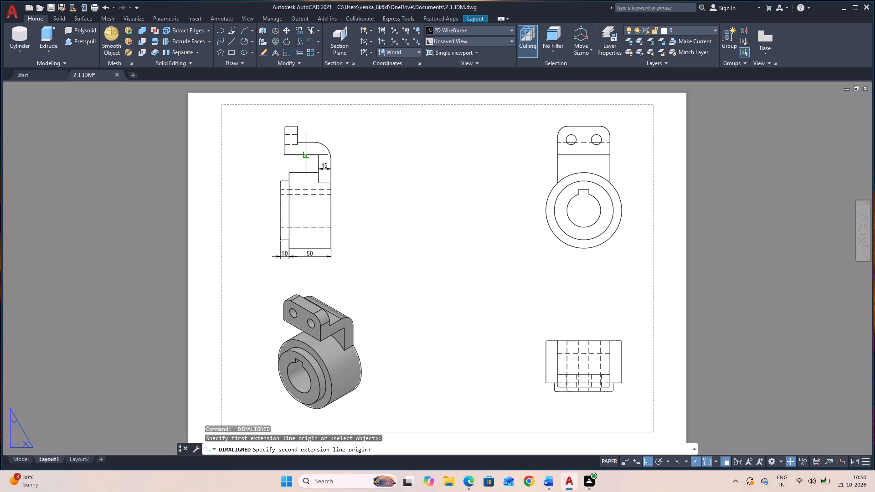
left_click(307, 168)
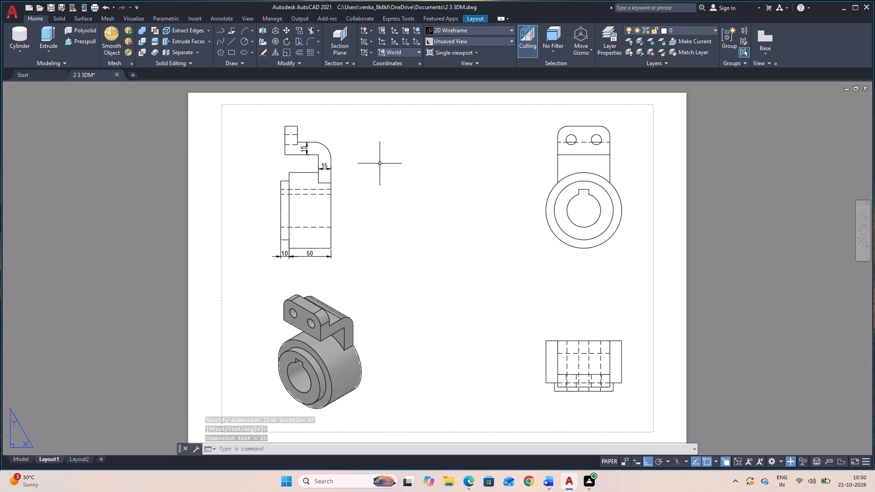
Add aligned dimensions in the side view for the width across the bracket's upright top end and the arm's underside length.
key("space")
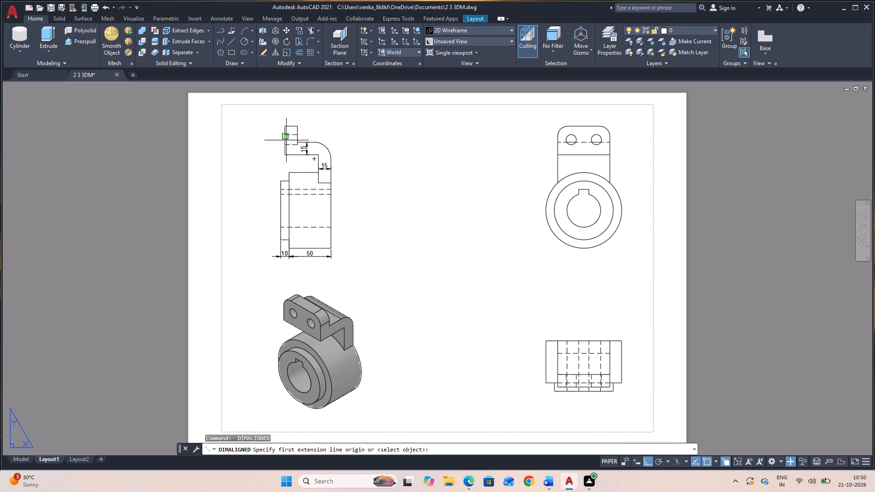
left_click(287, 128)
left_click(297, 128)
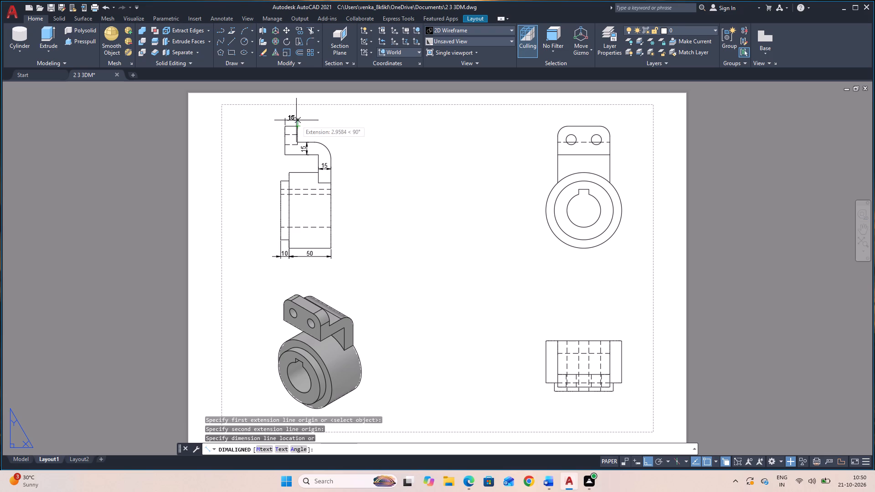
left_click(297, 120)
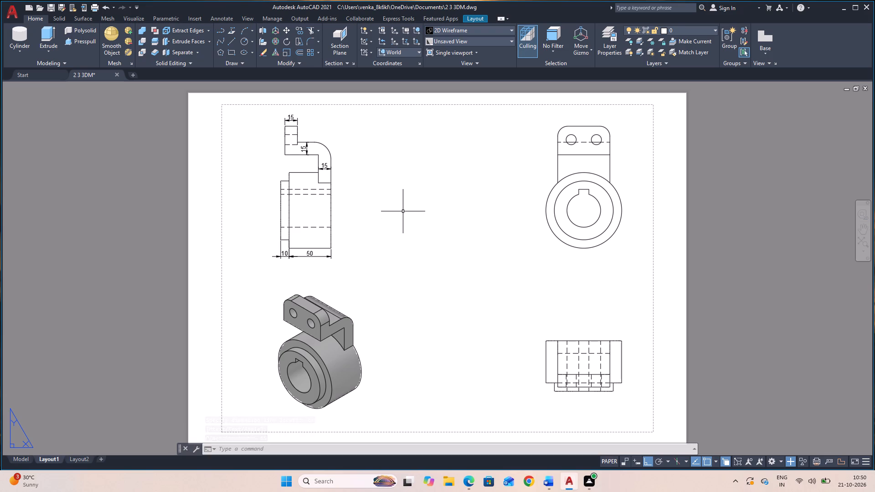
key("space")
left_click(319, 156)
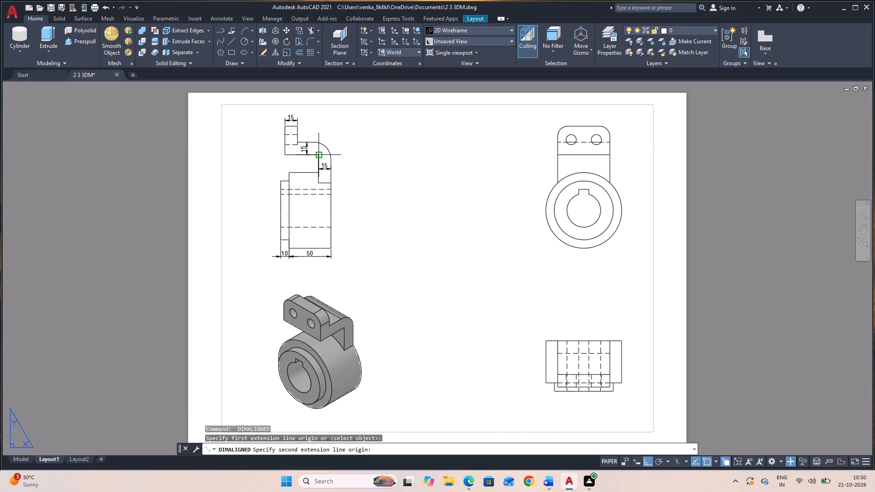
left_click(283, 156)
left_click(292, 161)
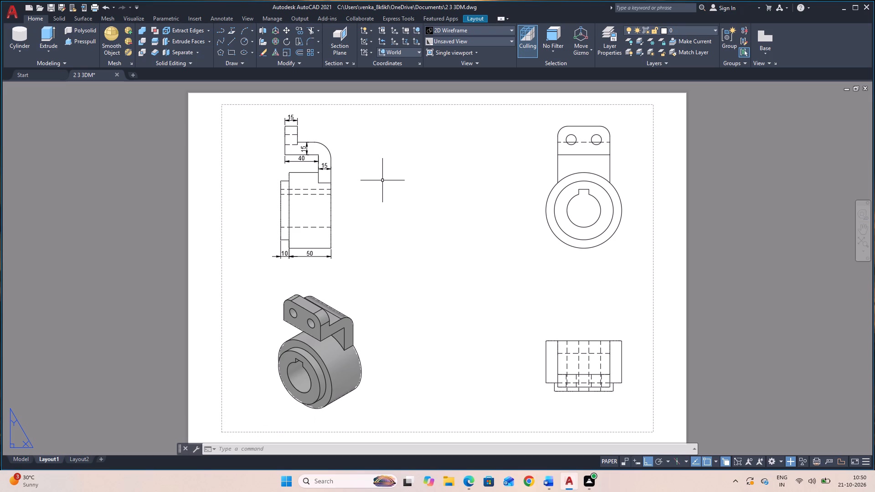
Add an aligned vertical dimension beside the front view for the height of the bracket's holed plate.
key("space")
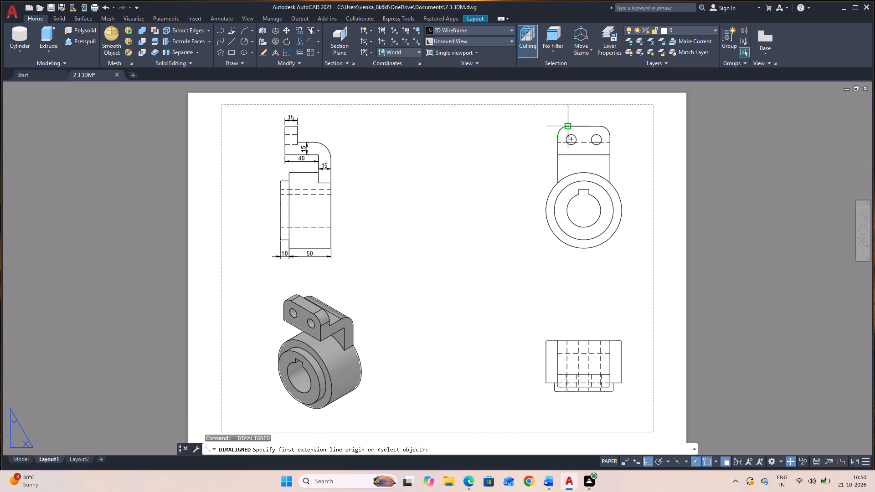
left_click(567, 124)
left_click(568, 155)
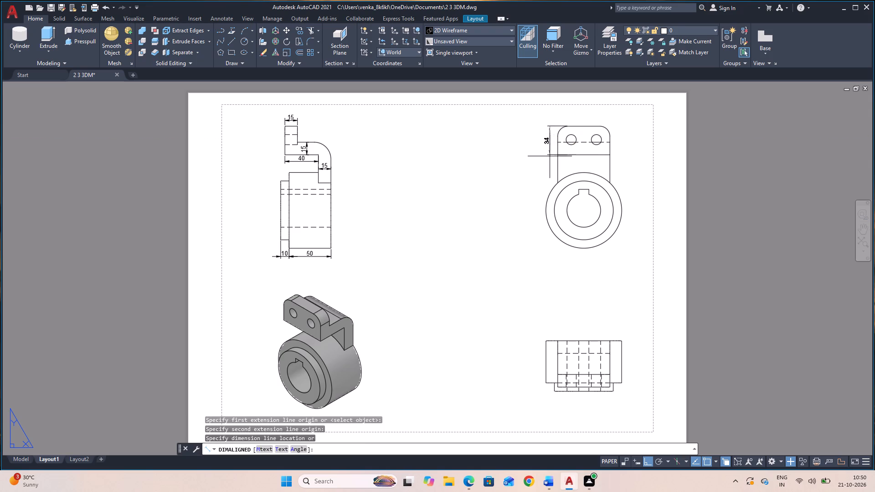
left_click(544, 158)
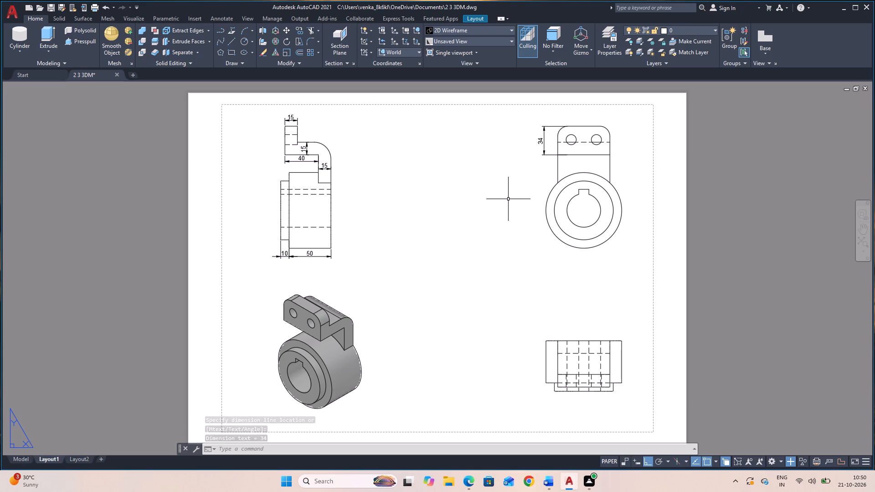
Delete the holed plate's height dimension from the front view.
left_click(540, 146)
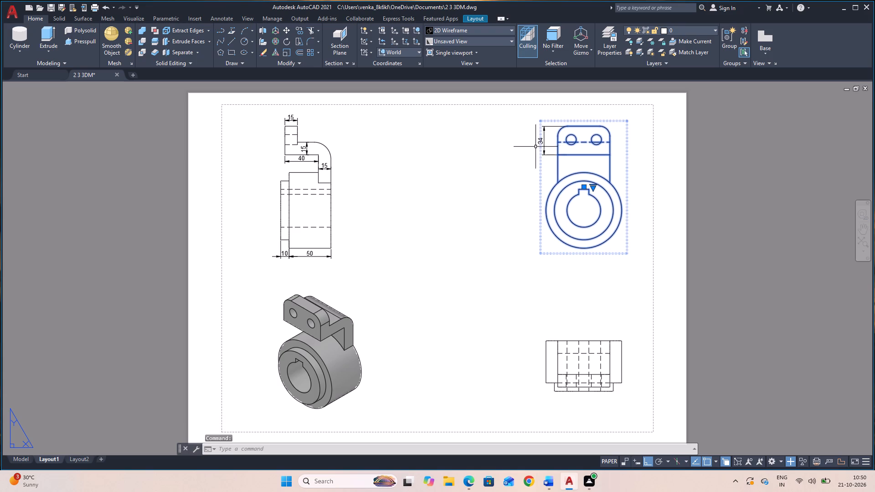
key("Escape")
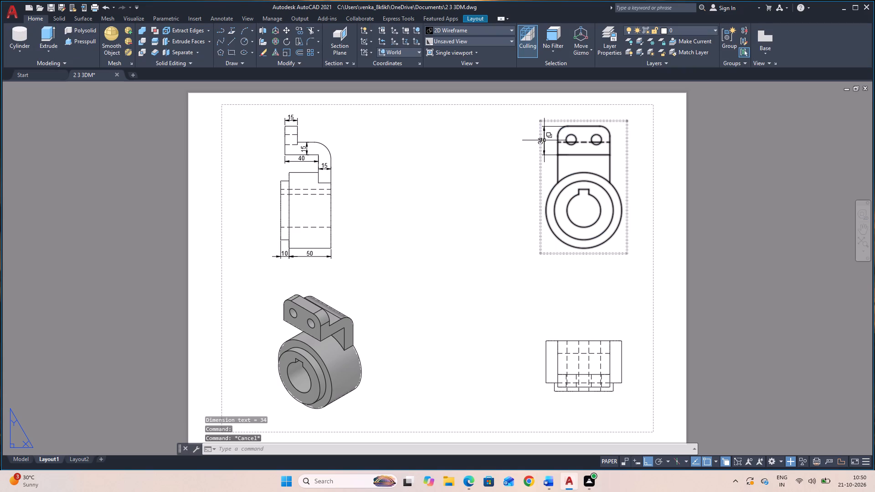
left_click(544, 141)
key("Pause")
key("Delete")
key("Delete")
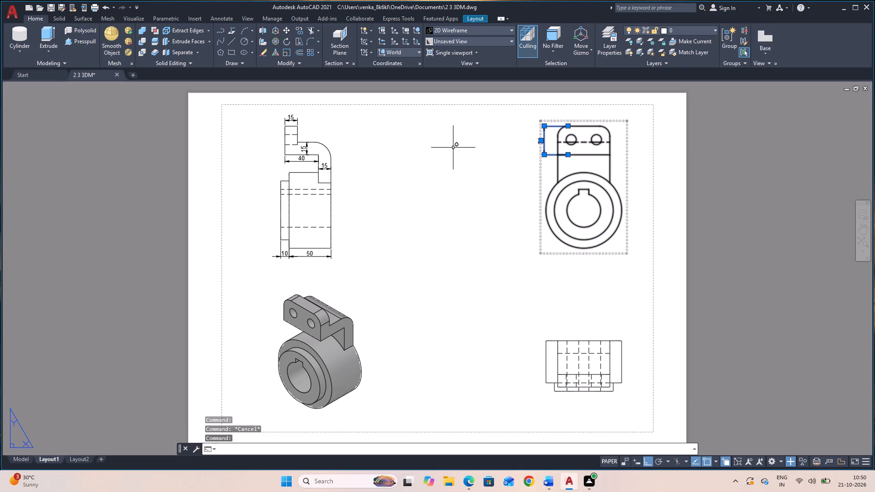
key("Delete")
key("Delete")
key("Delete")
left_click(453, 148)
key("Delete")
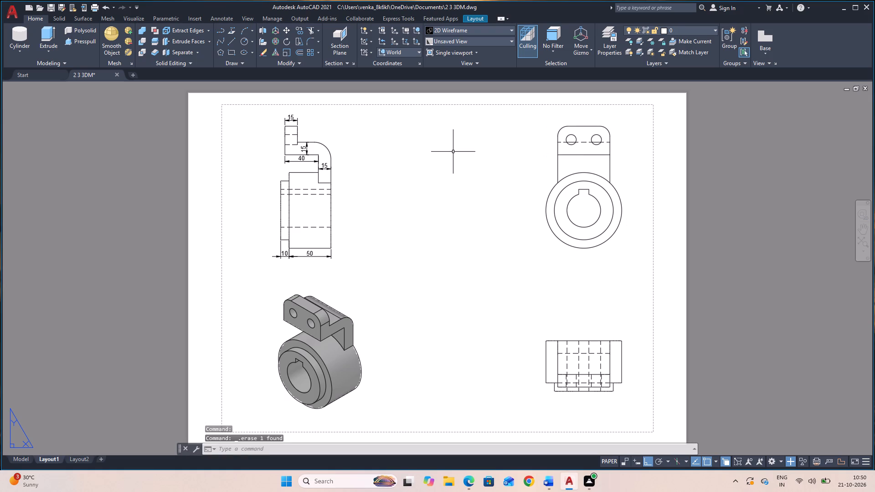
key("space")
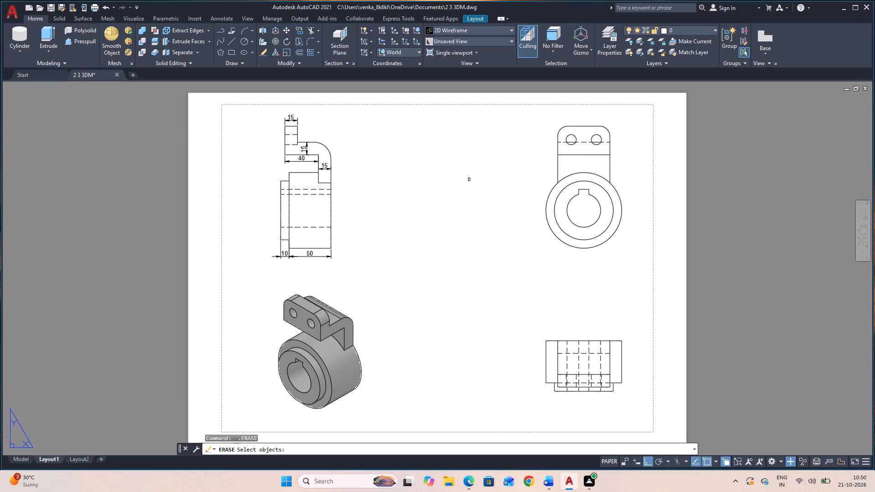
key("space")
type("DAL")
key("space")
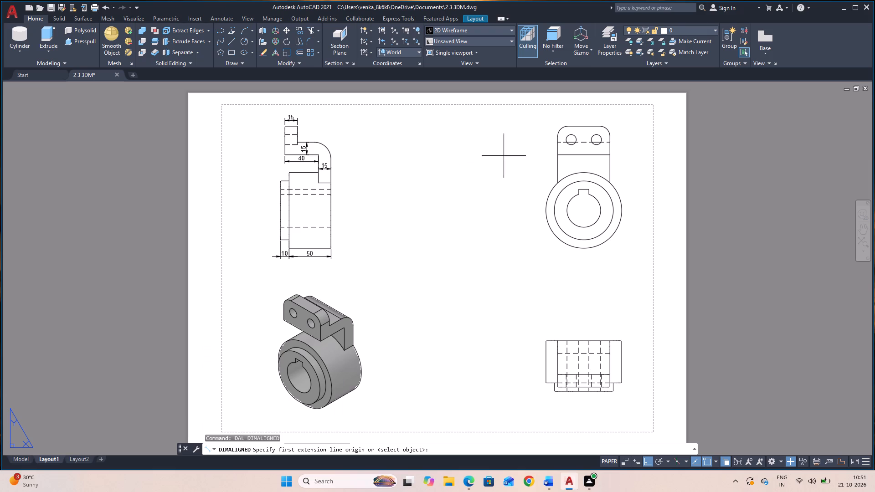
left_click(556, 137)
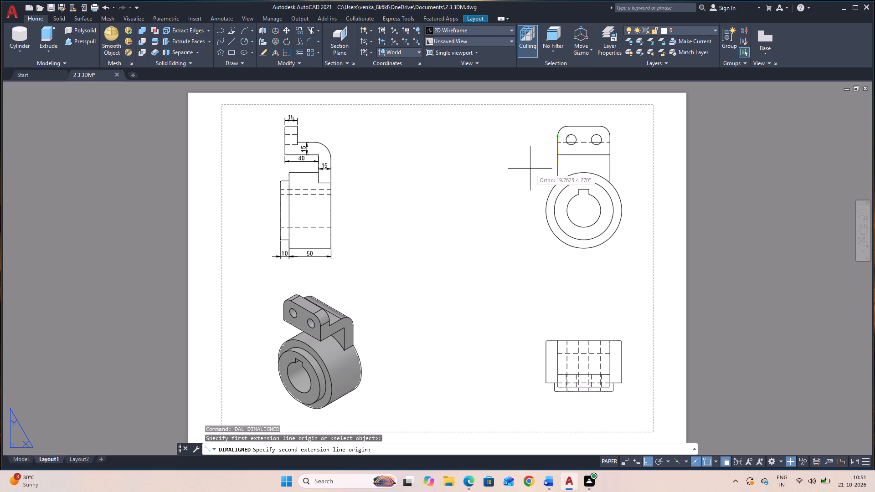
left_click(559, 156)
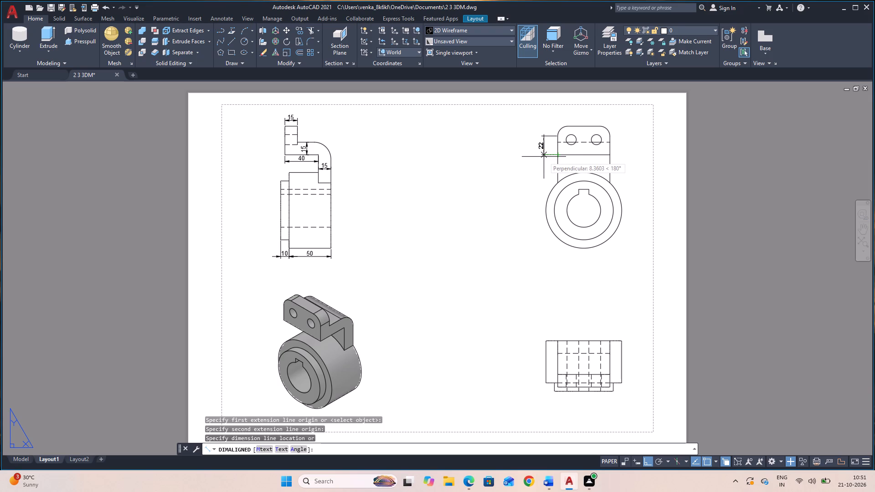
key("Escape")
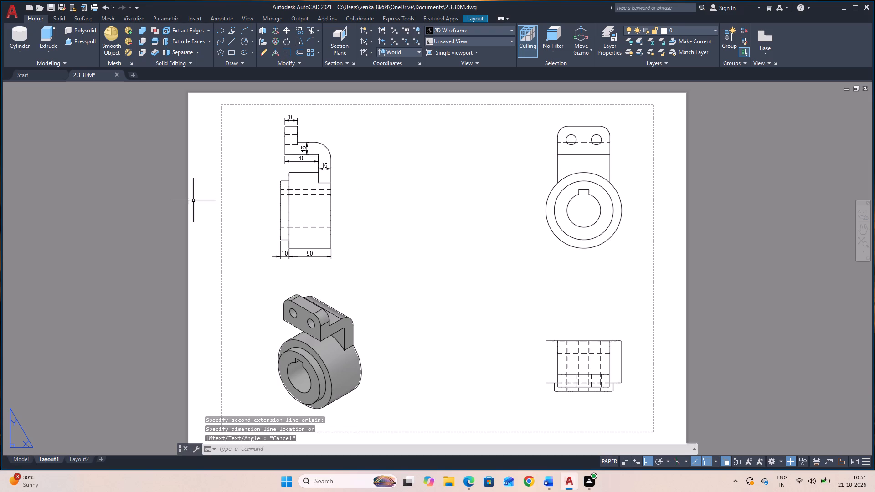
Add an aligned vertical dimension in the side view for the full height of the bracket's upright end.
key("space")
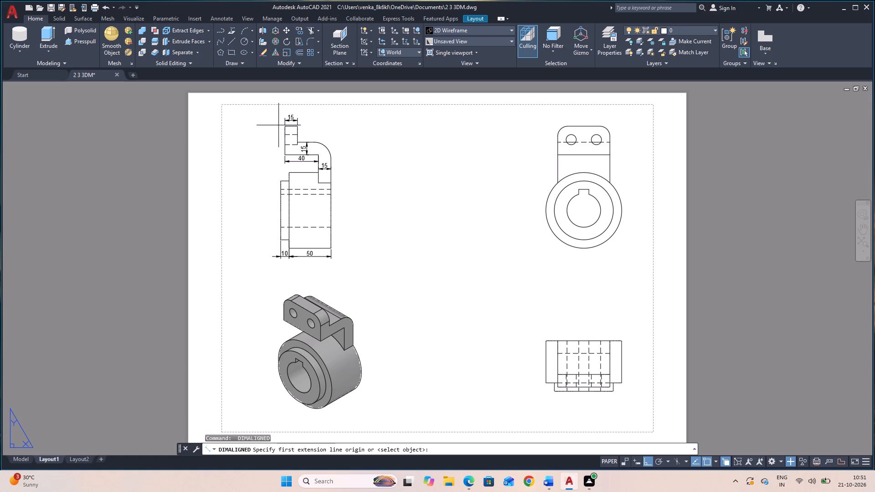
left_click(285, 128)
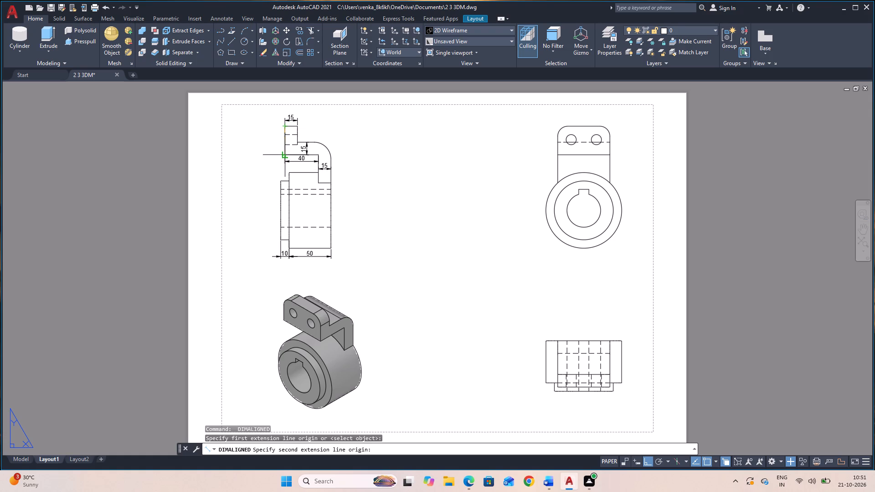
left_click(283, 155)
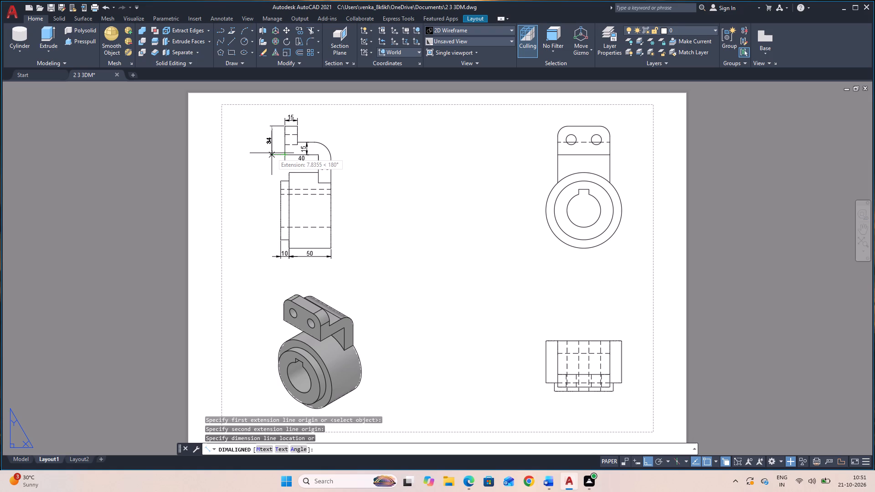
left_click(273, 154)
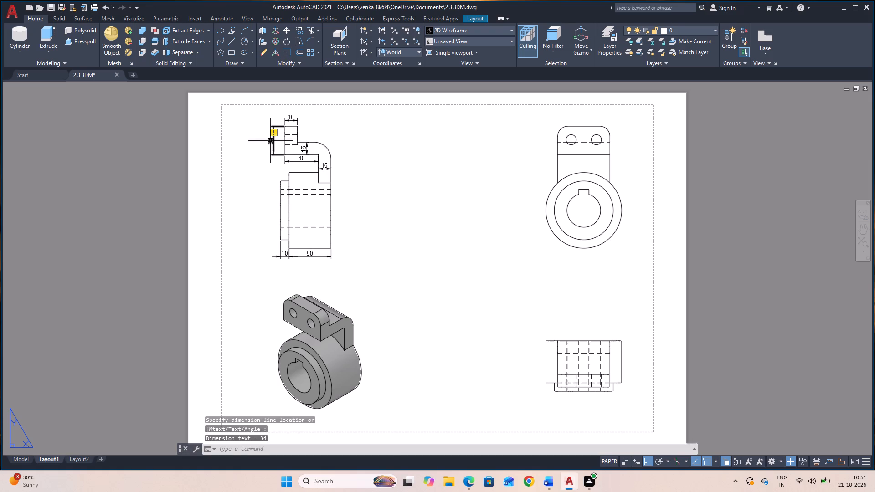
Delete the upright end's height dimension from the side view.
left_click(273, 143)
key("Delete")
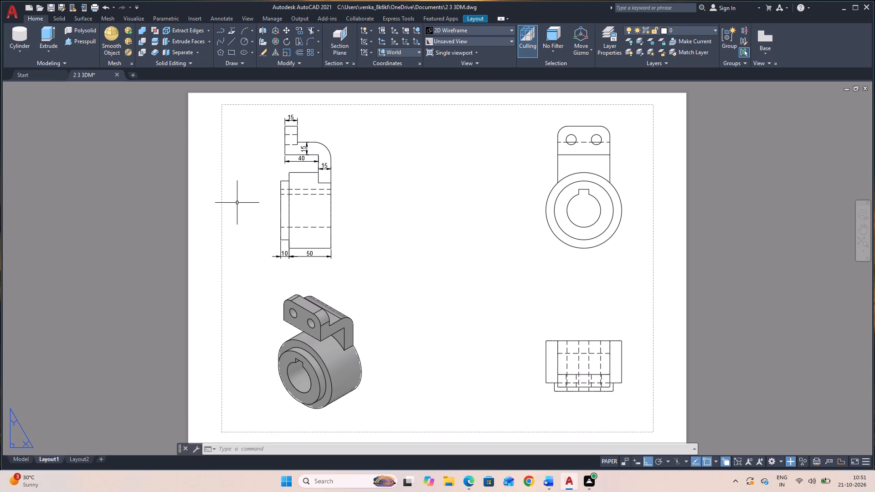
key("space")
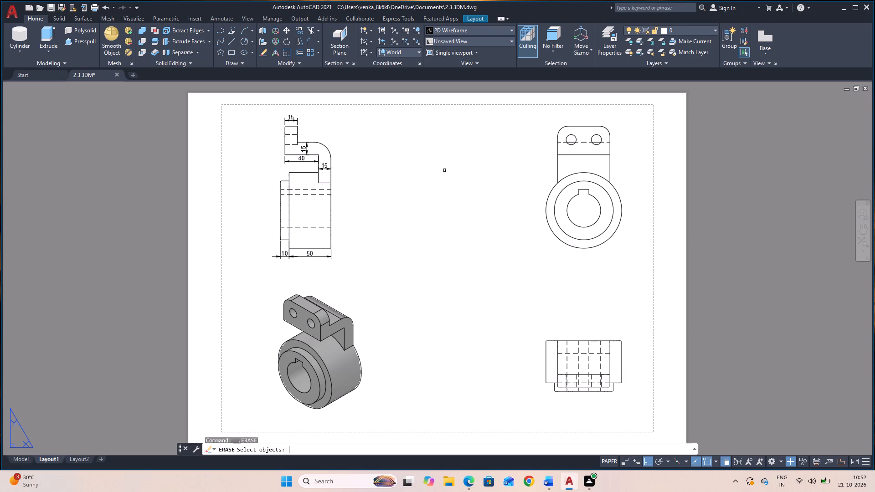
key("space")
Add aligned dimensions in the front view locating the bracket's left hole centre from the plate's left edge and top edge.
type("DAL")
key("space")
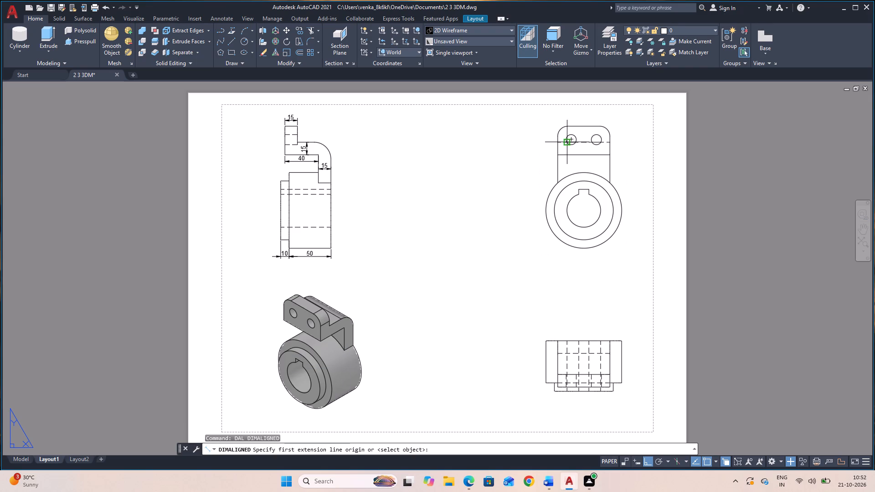
left_click(571, 140)
left_click(556, 140)
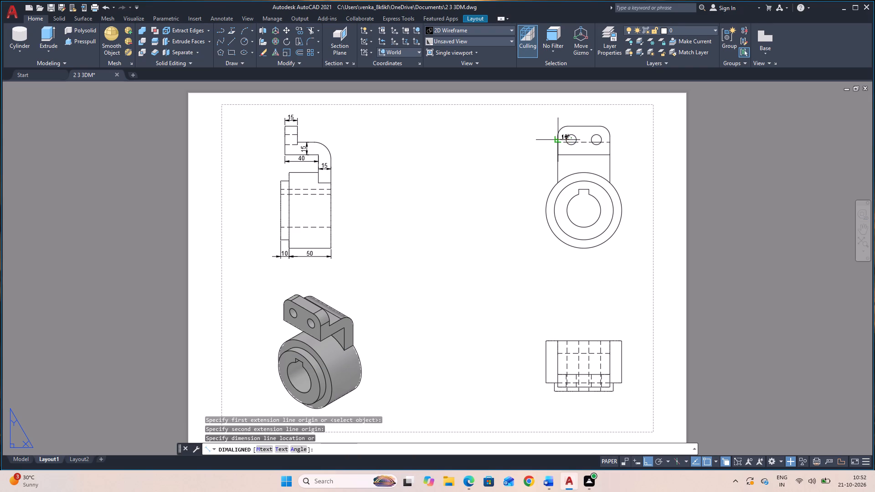
left_click(560, 121)
key("space")
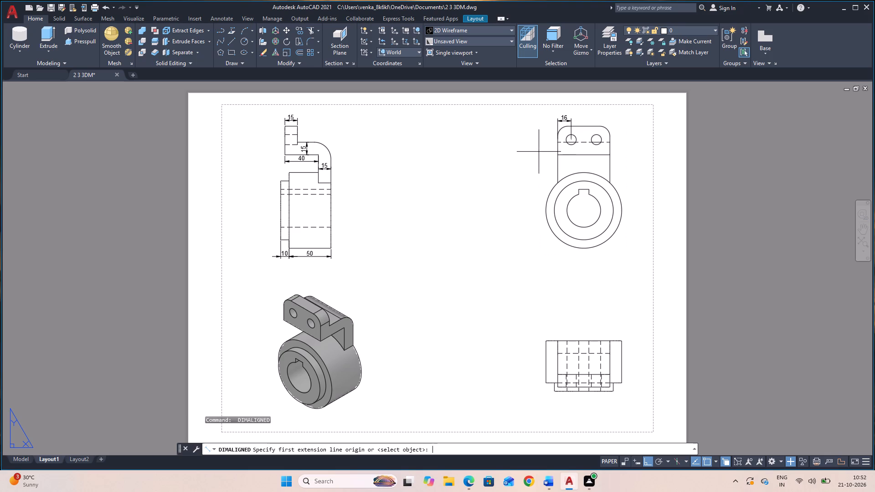
left_click(572, 138)
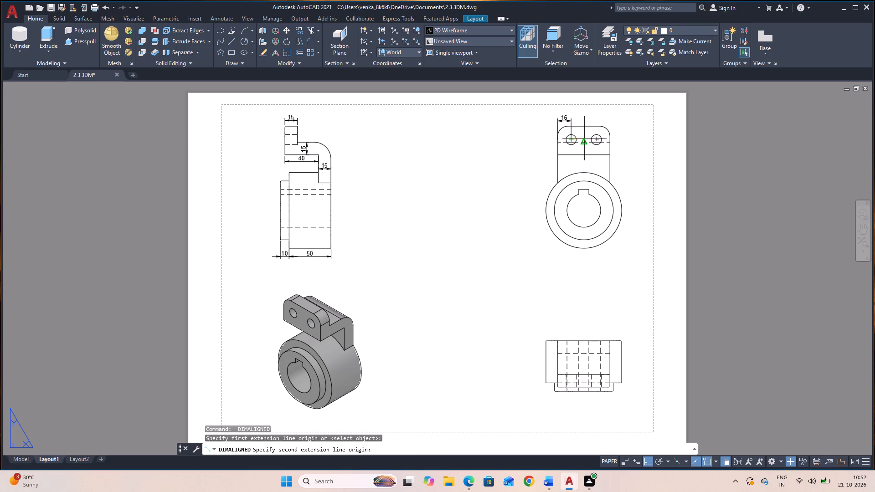
left_click(573, 127)
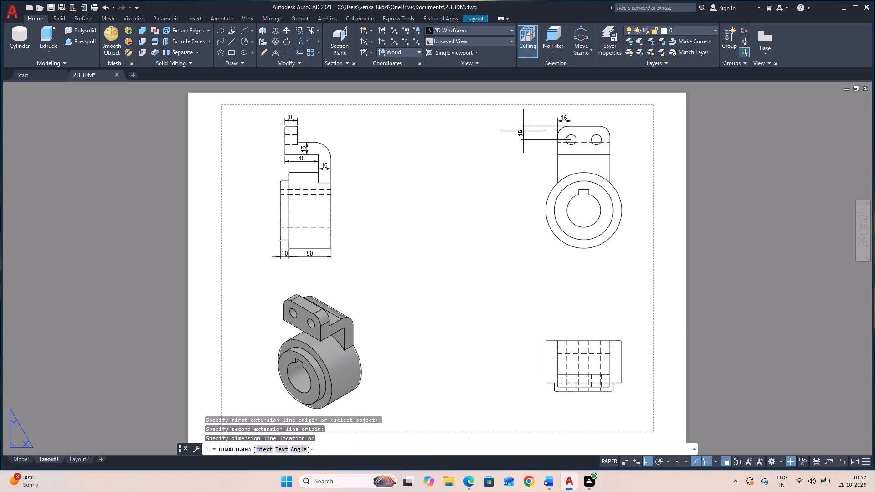
left_click(549, 132)
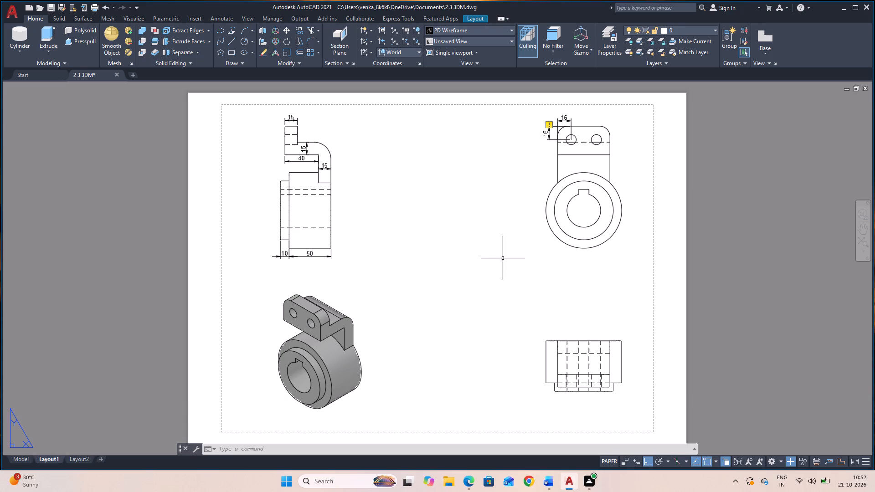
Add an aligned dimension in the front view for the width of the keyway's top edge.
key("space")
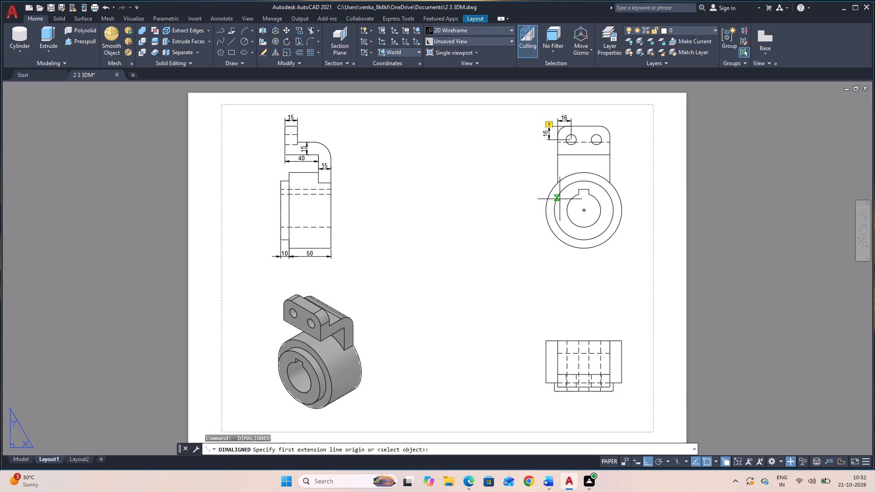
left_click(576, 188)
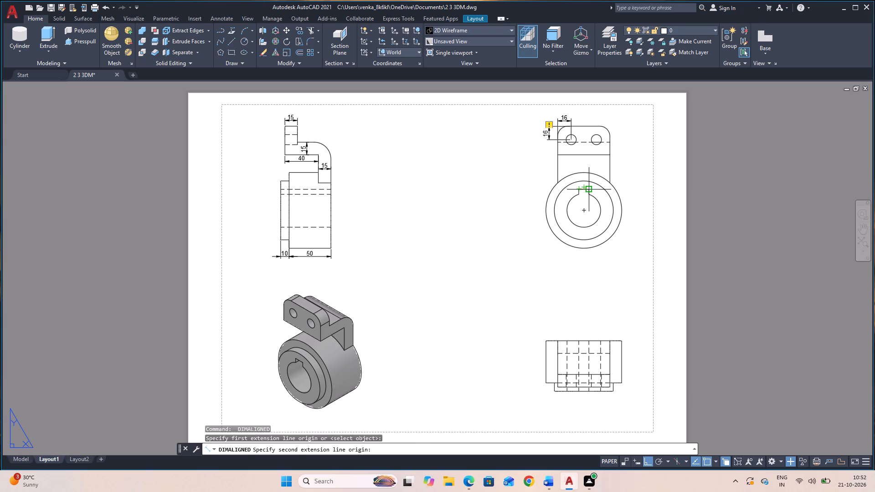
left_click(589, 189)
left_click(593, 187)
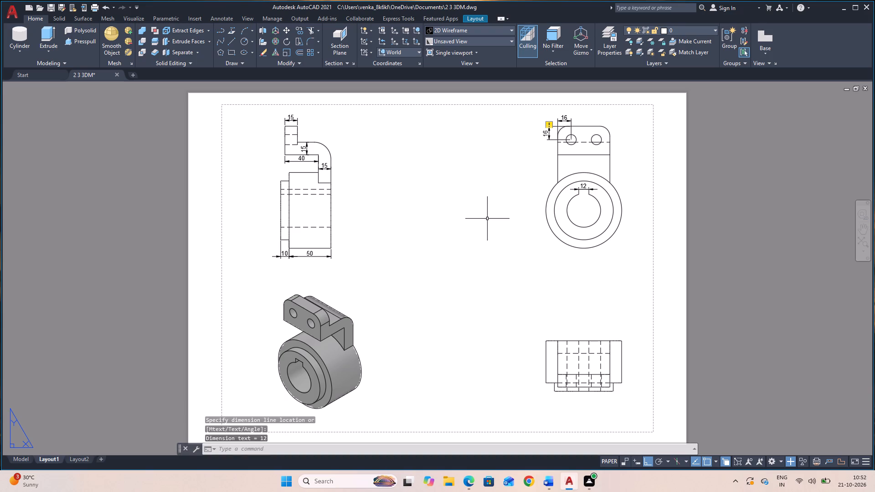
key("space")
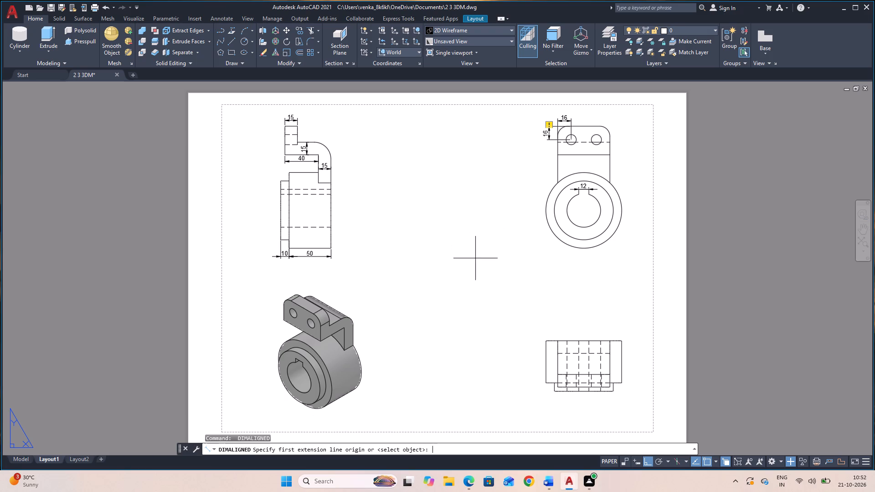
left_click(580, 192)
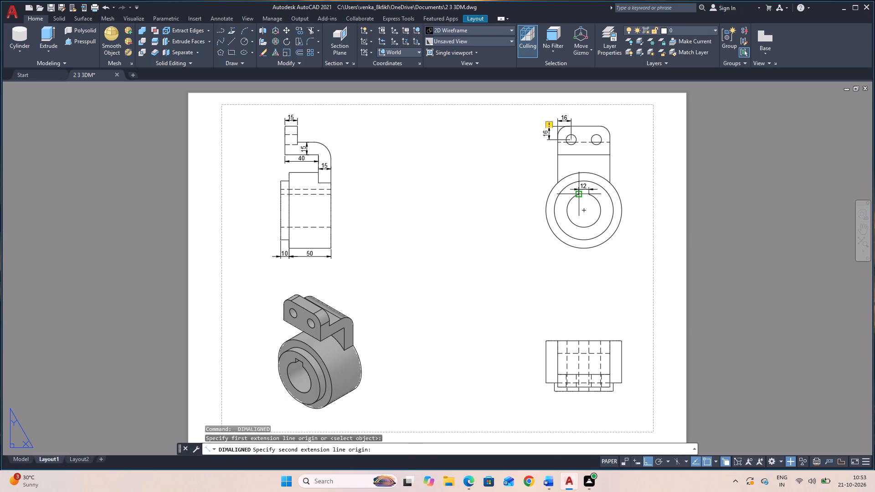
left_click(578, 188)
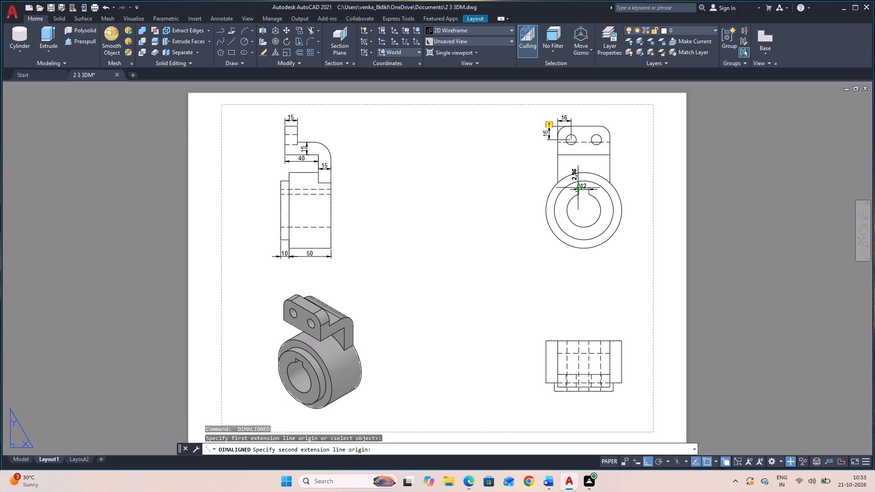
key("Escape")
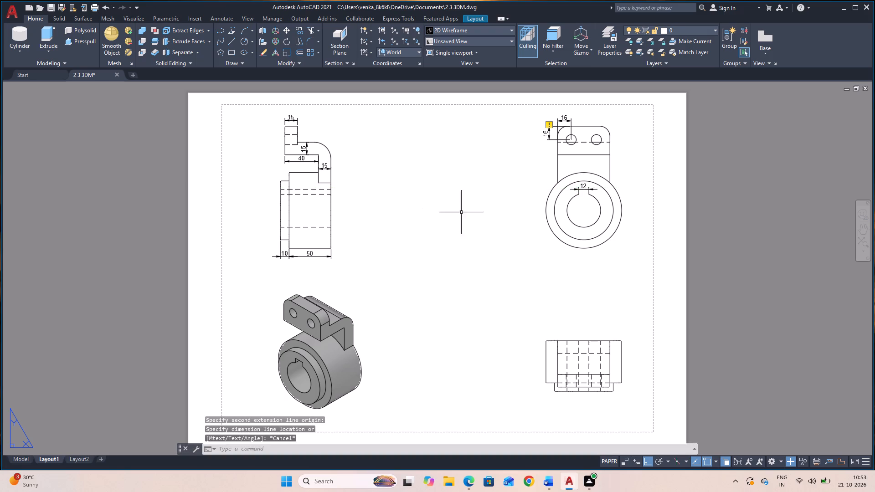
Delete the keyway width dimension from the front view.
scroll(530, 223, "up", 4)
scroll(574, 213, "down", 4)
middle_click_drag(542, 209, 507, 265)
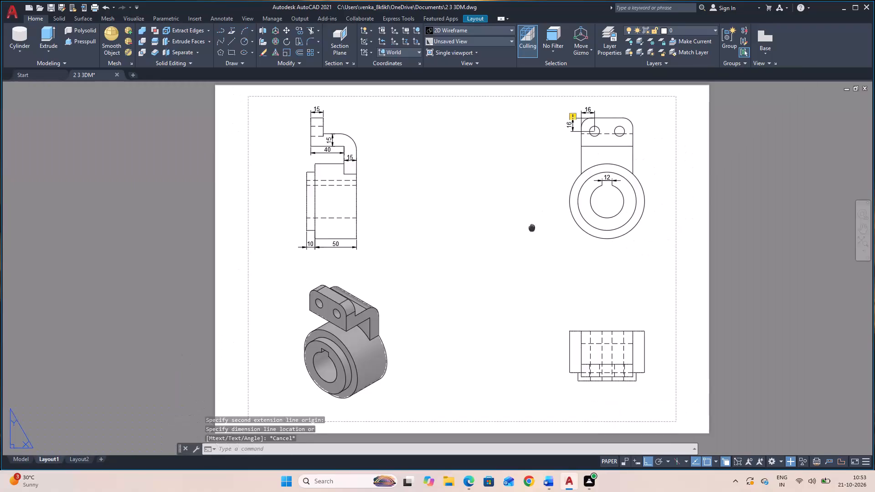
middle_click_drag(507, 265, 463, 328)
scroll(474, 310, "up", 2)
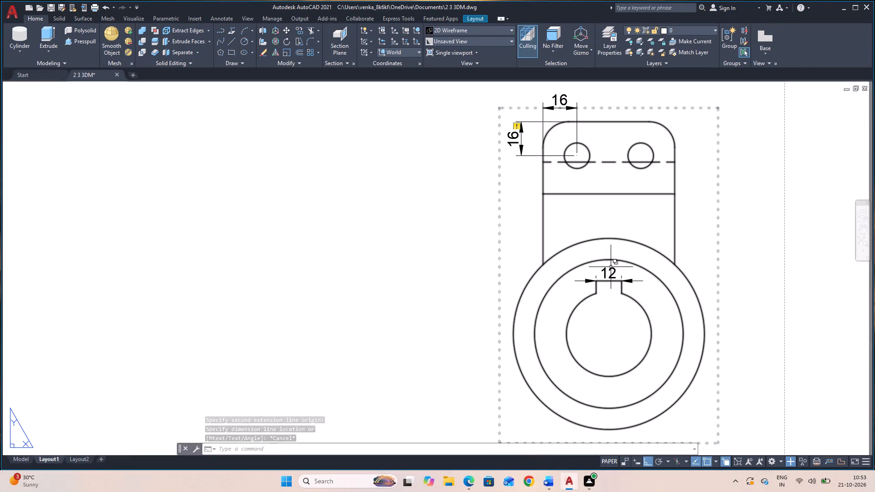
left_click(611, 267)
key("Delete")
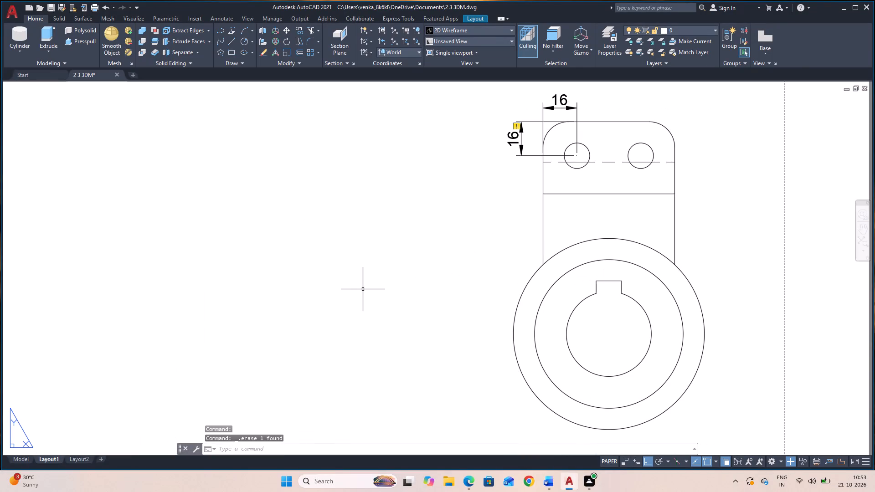
Add an aligned dimension for the keyway width in the front view, placed just above the keyway's top edge.
type("DAL")
key("space")
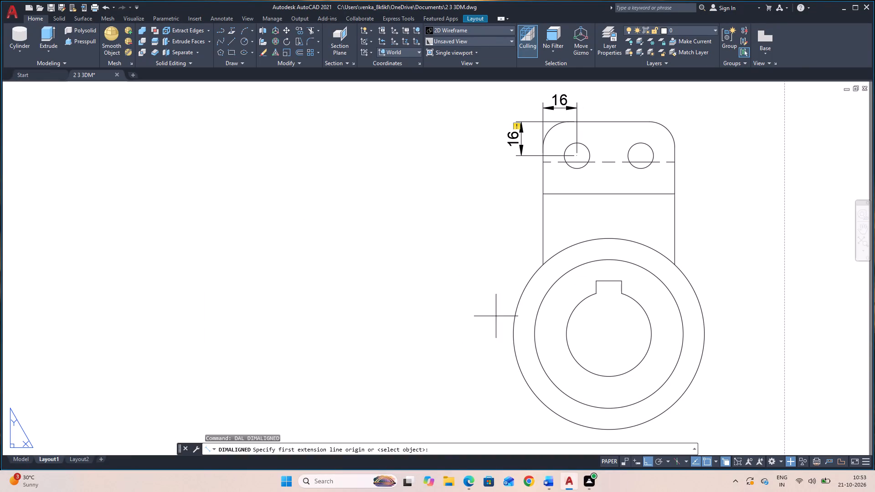
left_click(596, 282)
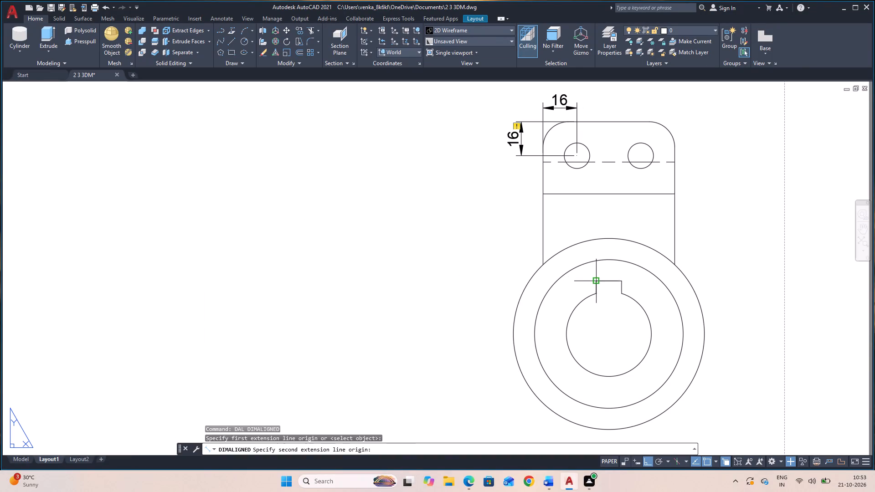
left_click(621, 280)
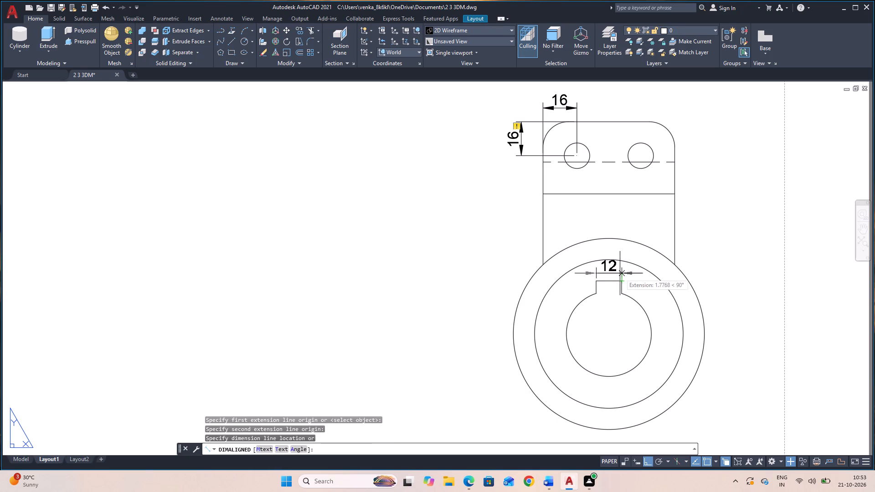
left_click(620, 273)
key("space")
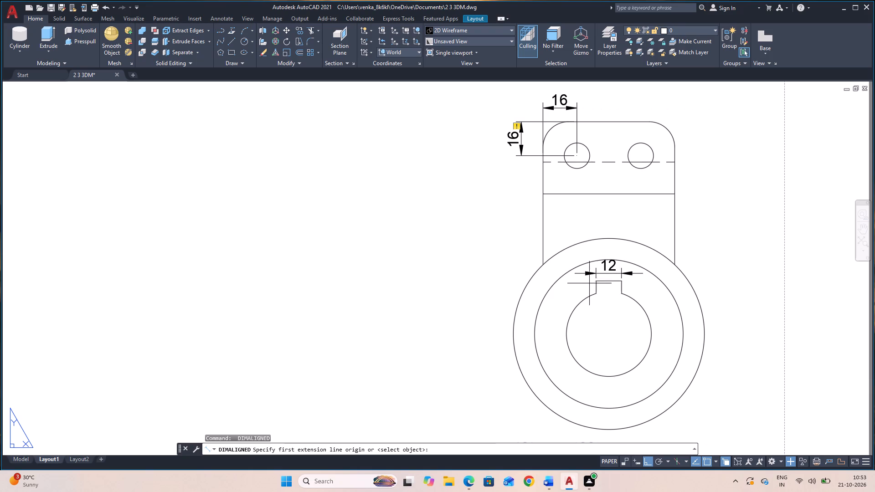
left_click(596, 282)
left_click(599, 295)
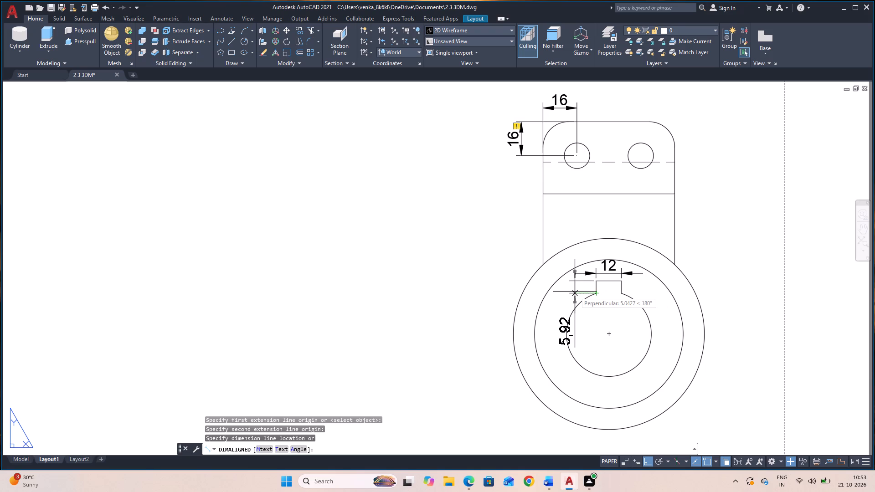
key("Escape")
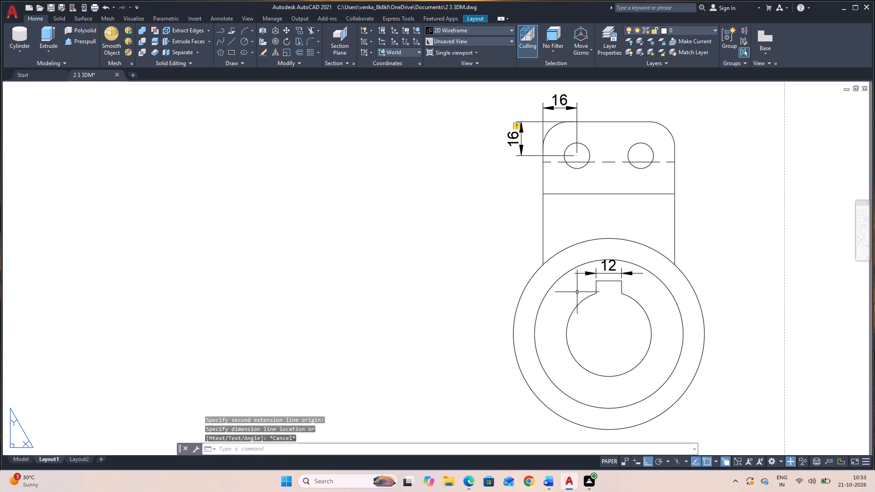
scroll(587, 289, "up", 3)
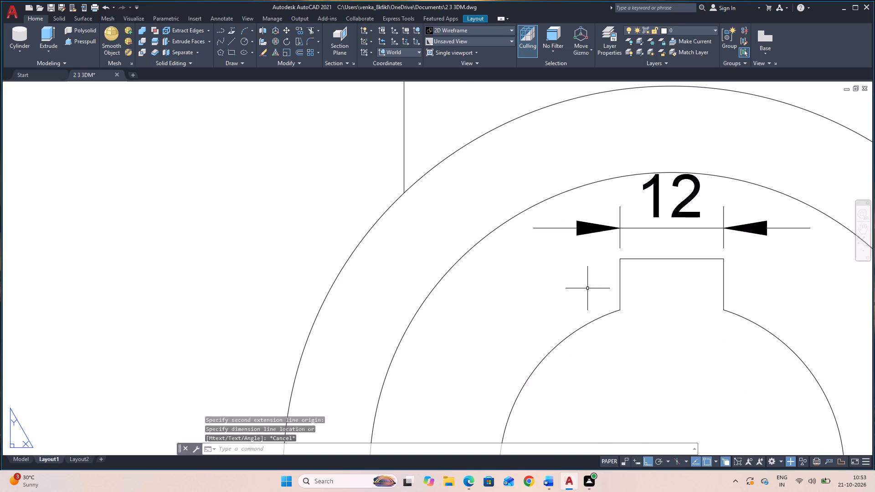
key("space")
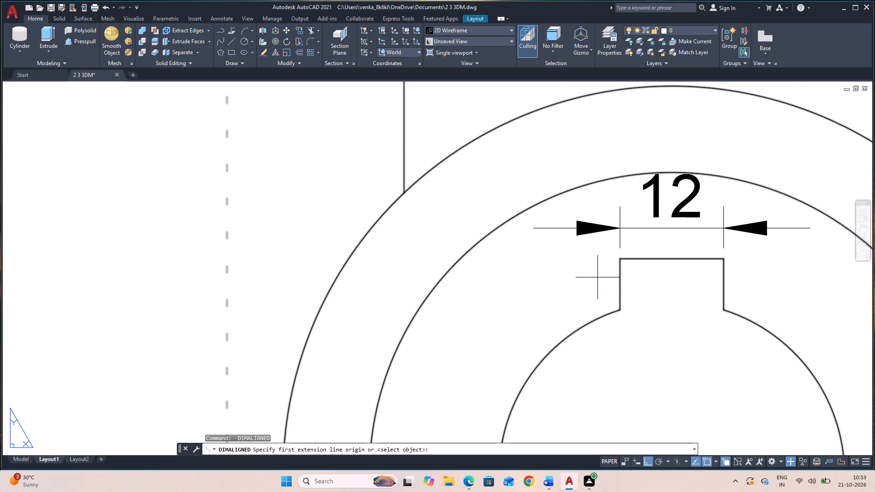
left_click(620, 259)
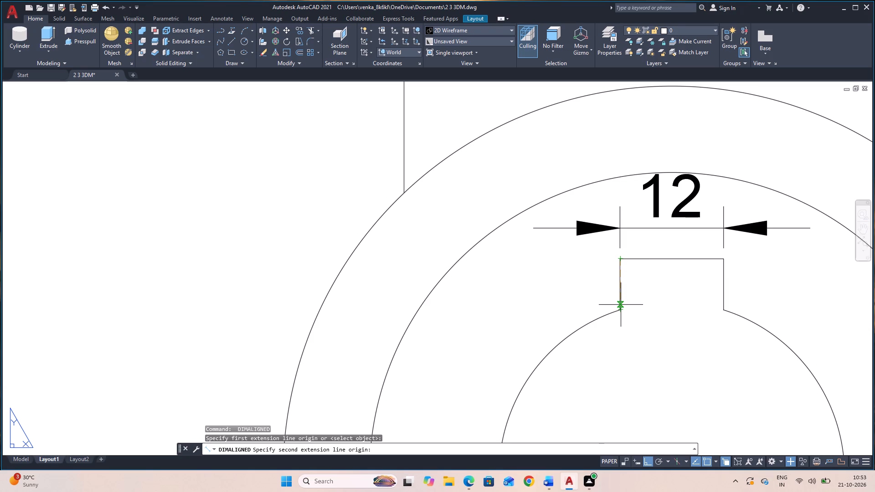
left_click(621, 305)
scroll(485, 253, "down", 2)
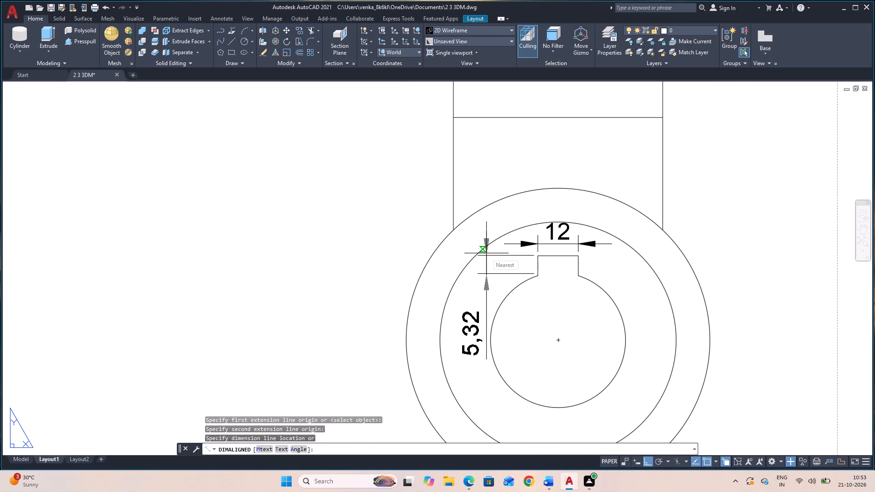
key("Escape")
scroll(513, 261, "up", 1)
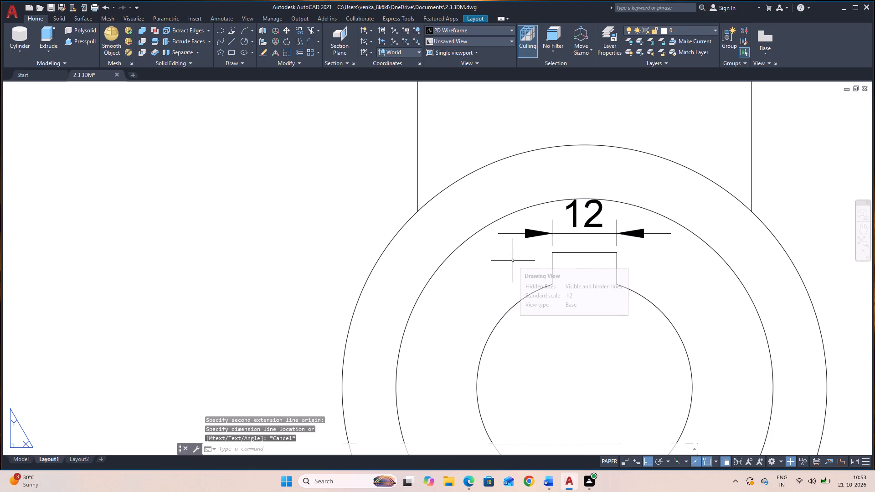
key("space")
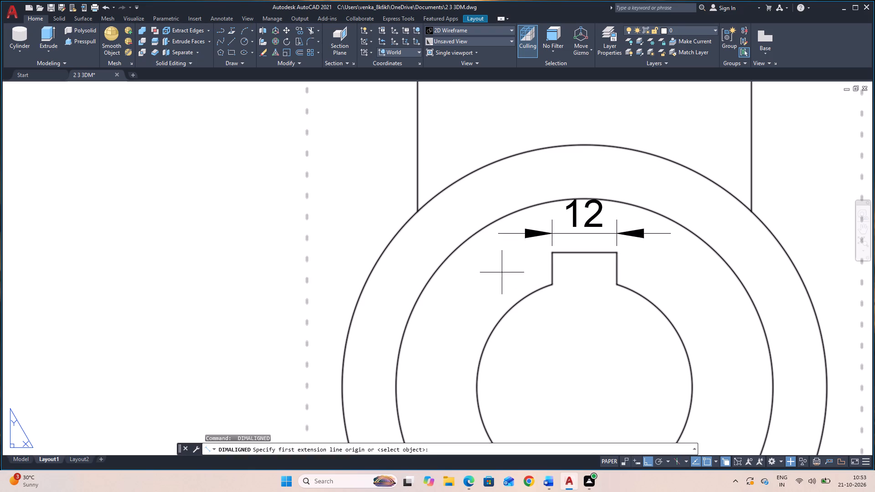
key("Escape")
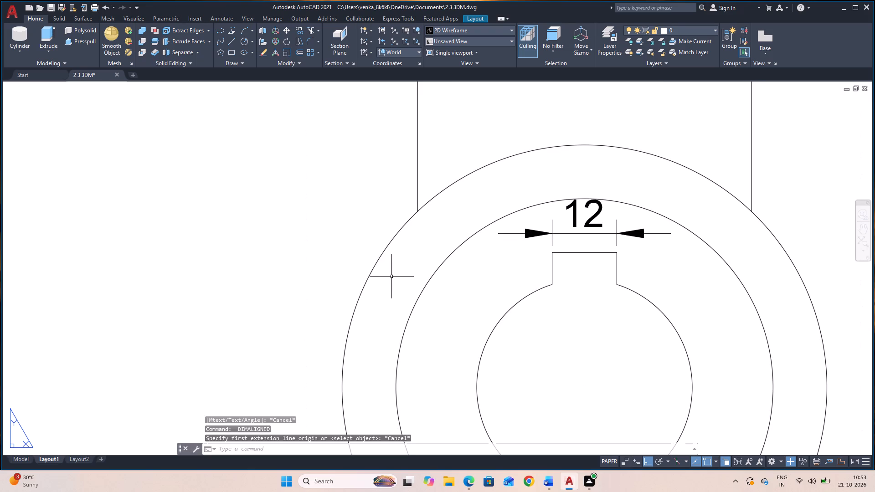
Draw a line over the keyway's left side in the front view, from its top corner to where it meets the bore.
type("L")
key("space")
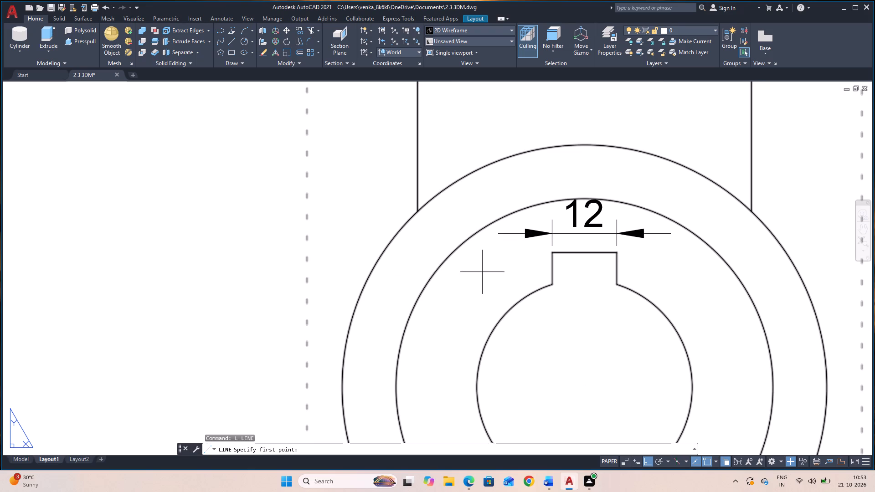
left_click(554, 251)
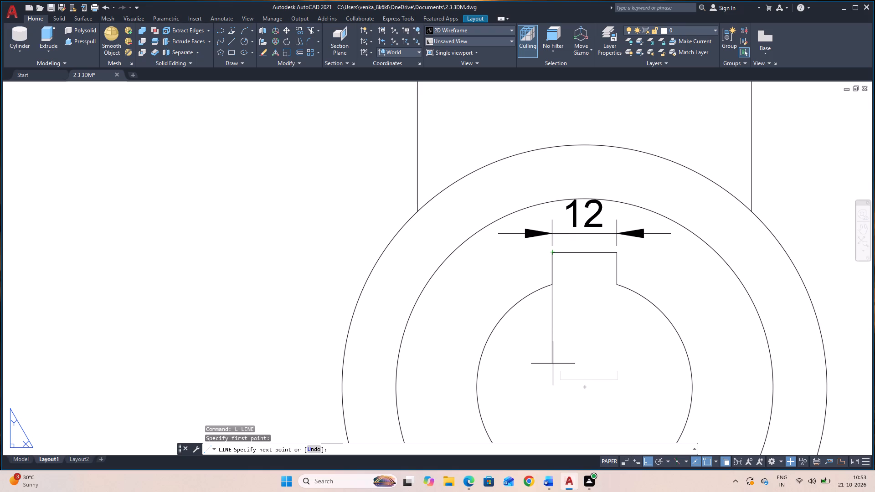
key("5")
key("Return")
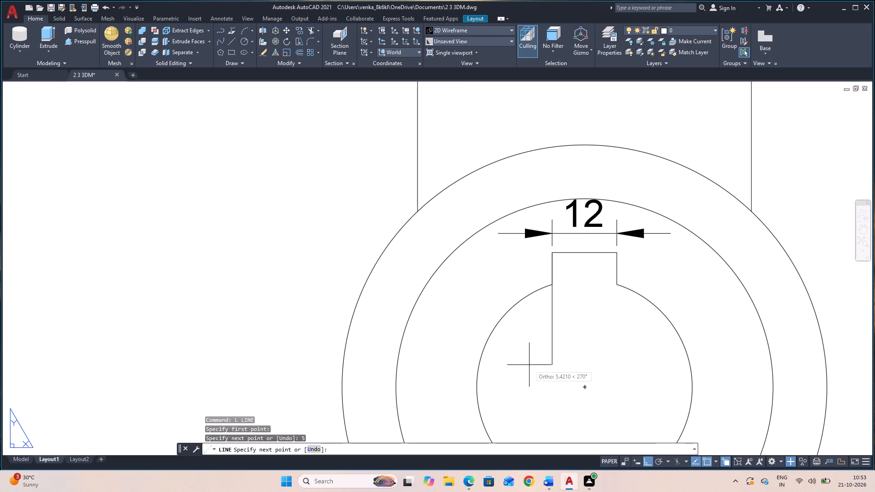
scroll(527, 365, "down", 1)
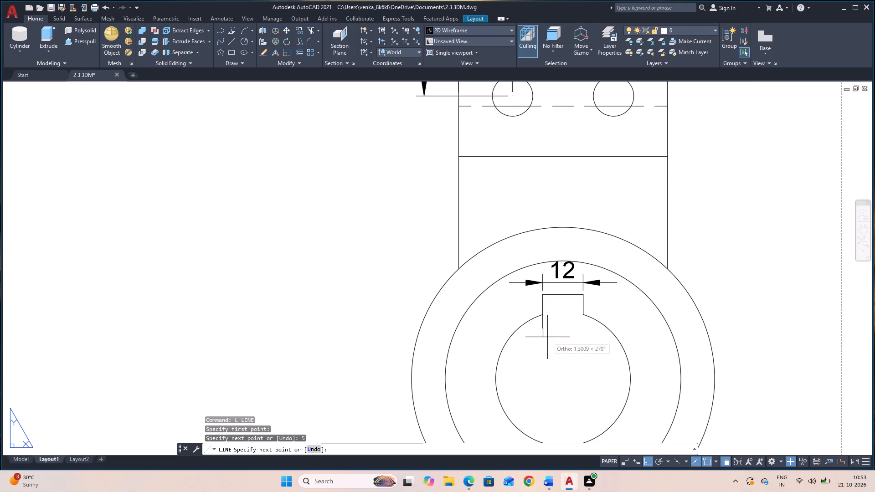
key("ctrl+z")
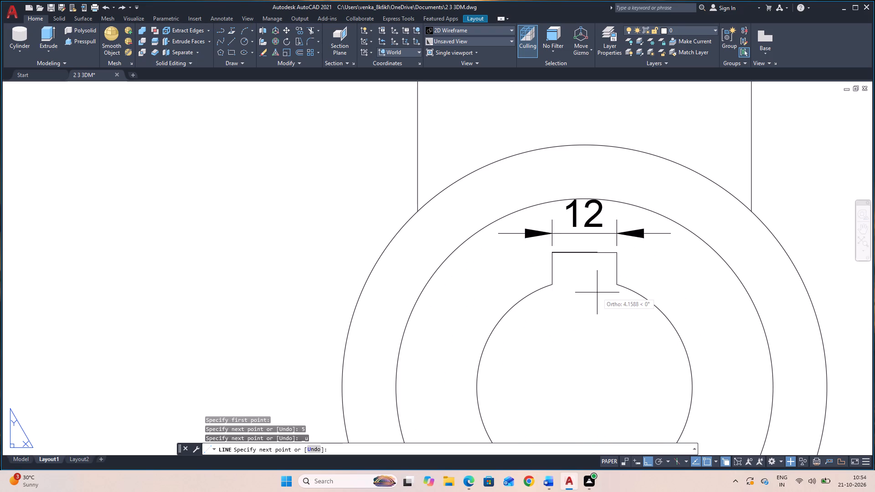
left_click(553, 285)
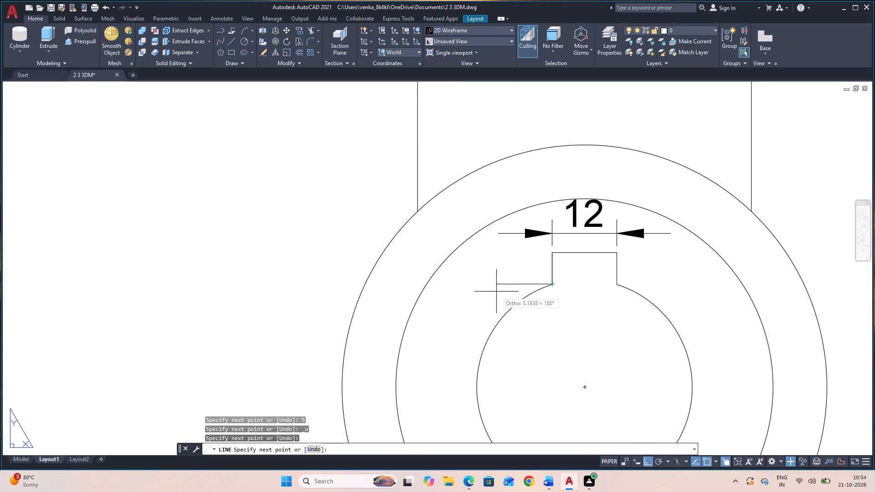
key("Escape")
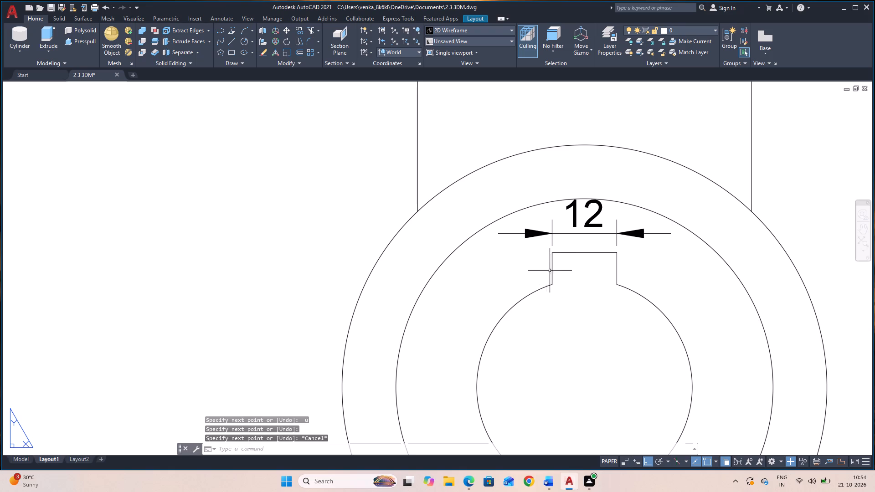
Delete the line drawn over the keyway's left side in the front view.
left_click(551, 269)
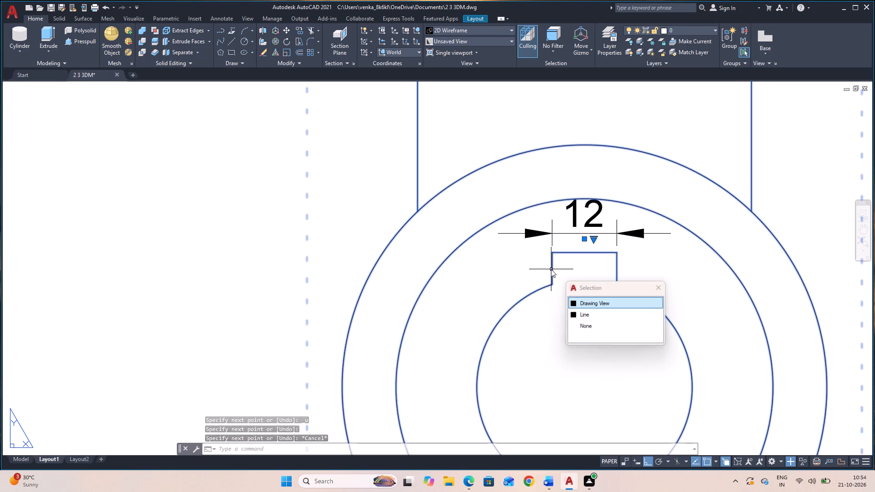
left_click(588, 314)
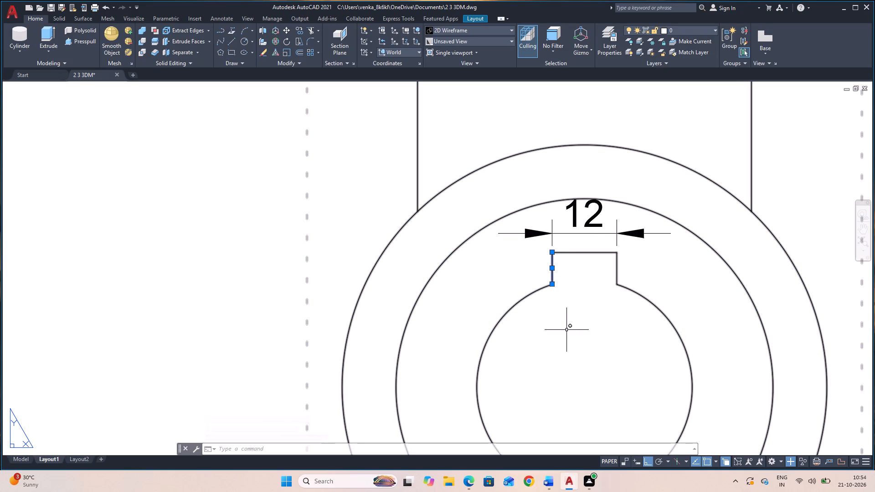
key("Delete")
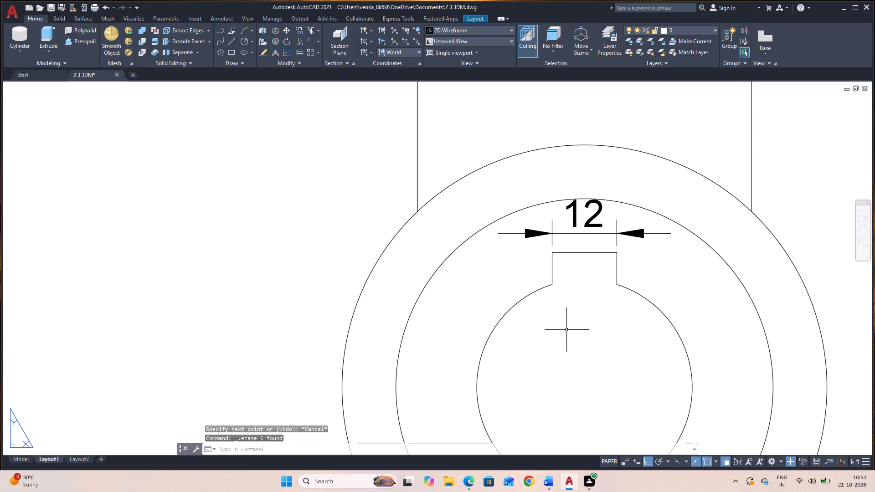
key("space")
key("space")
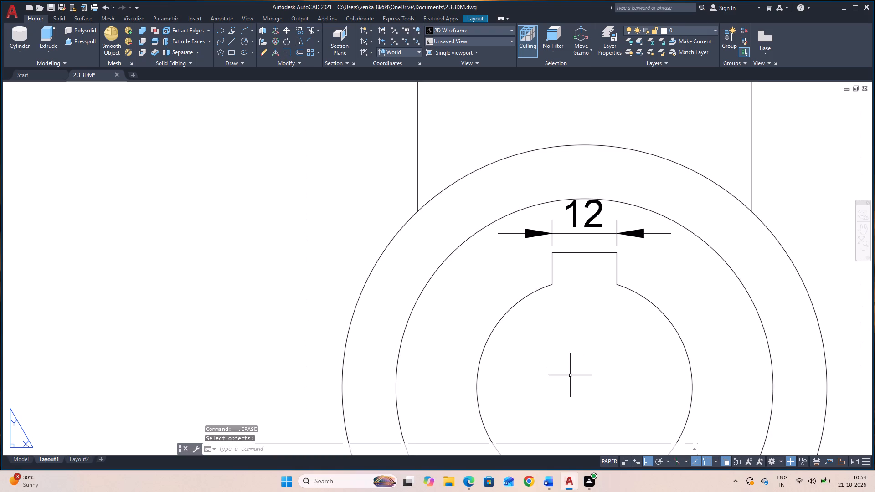
Add an aligned dimension for the keyway's left side depth in the front view, placed outside the outer circle on the left.
type("DAL")
key("space")
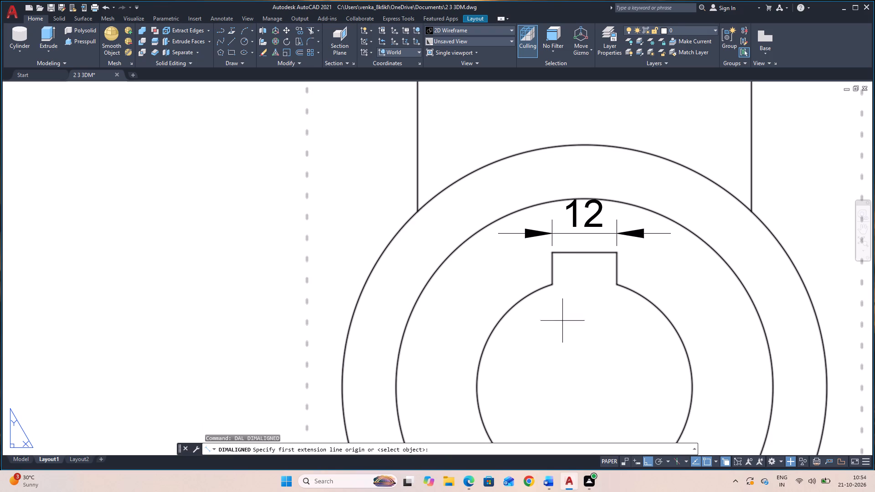
left_click(552, 253)
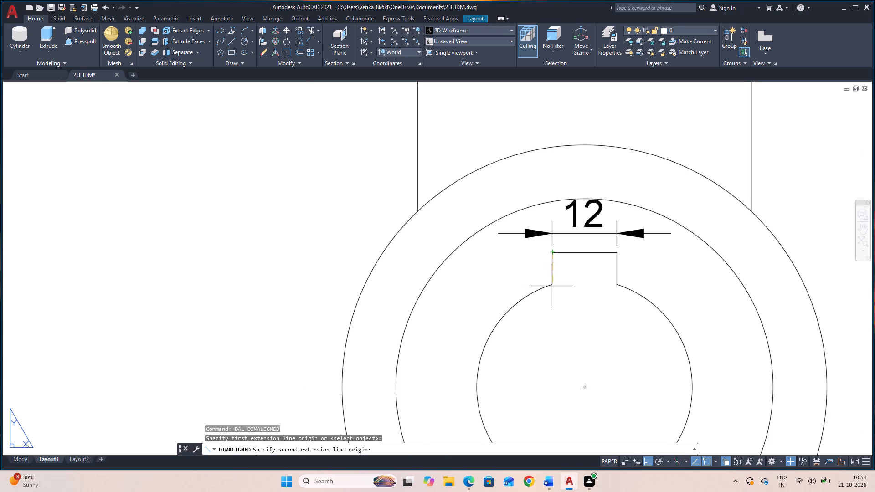
left_click(552, 285)
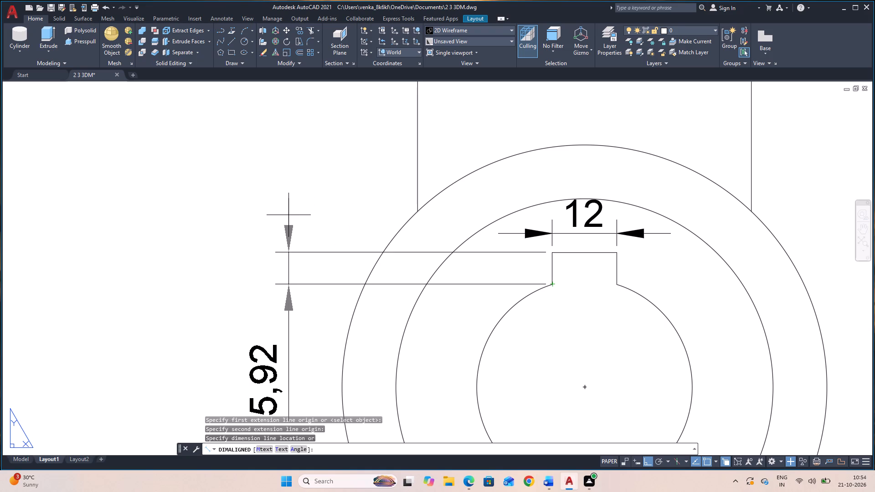
left_click(289, 215)
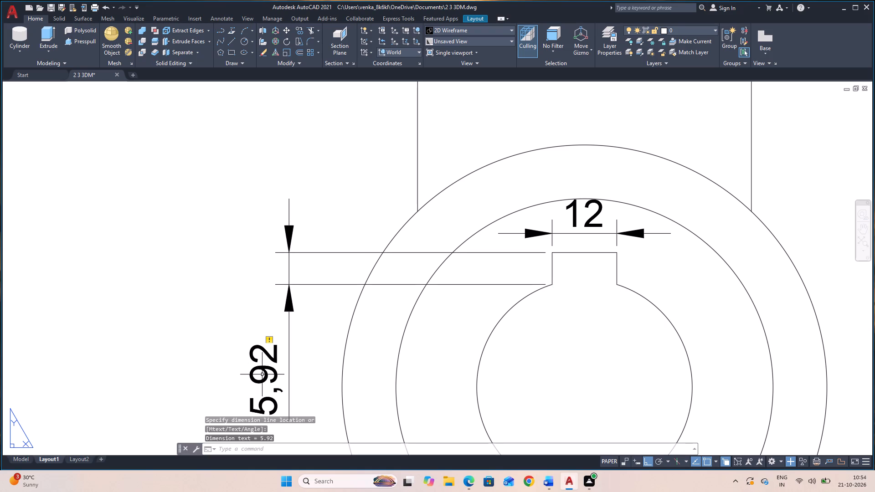
Override the text of the front view's keyway depth dimension with 5.
double_click(264, 375)
left_click(264, 375)
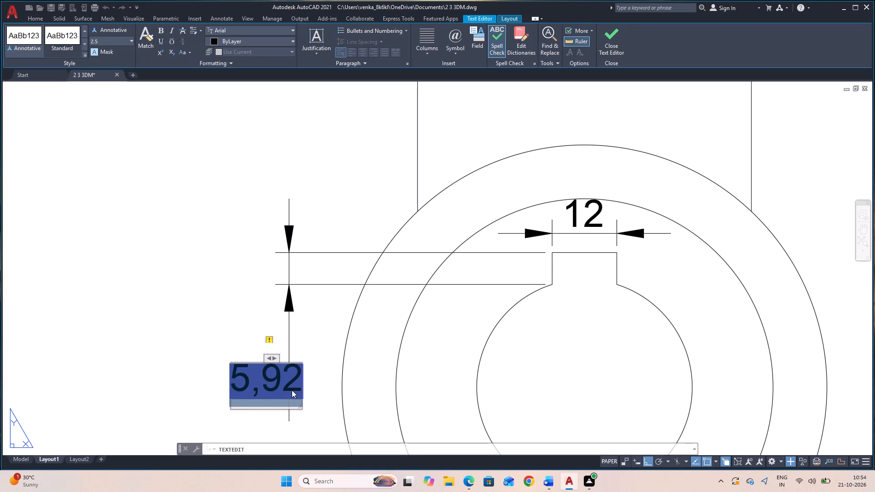
left_click(296, 387)
double_click(296, 387)
key("BackSpace")
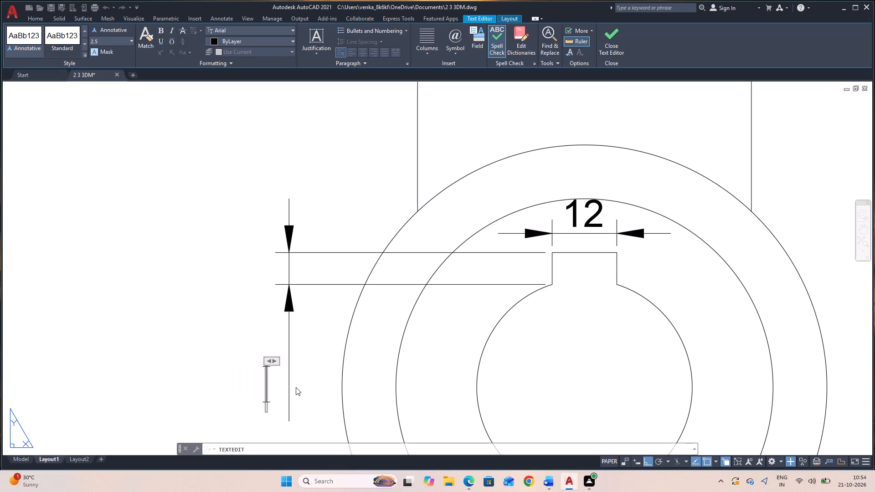
key("5")
key("Return")
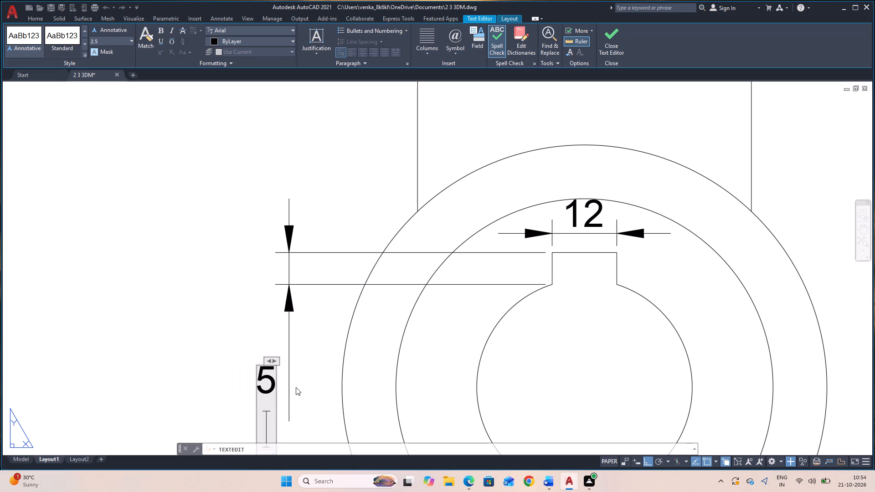
left_click(272, 323)
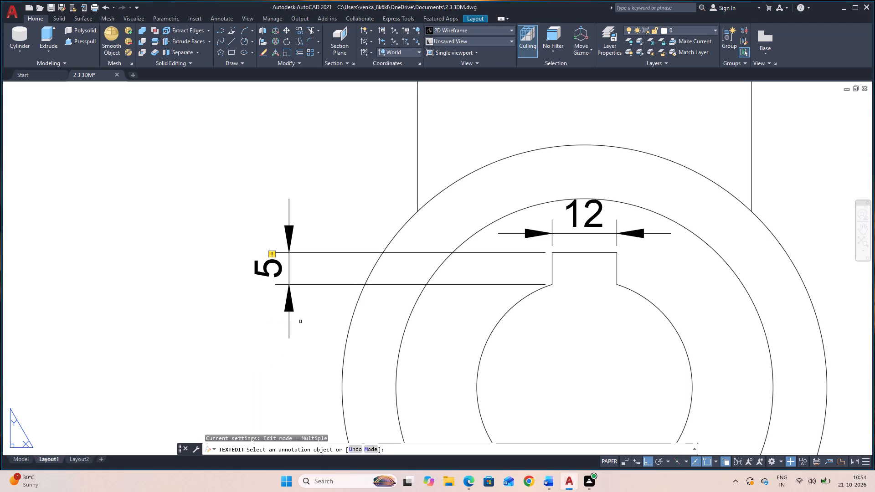
scroll(340, 308, "down", 2)
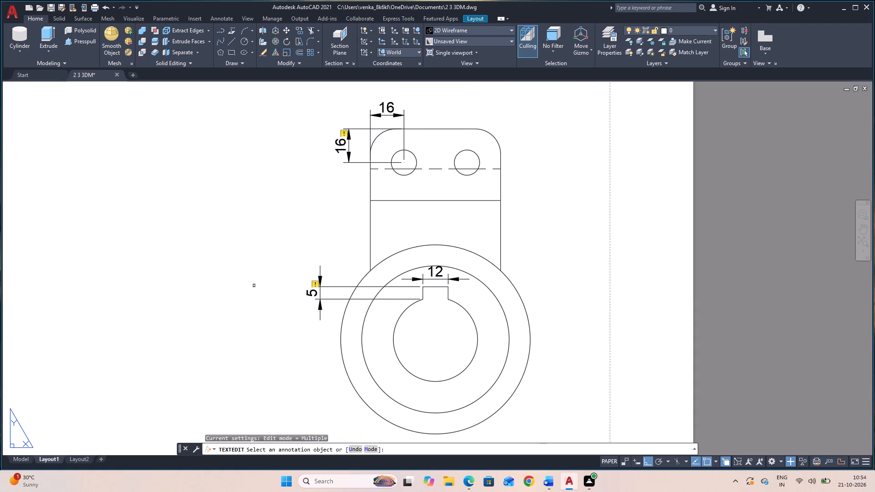
middle_click_drag(254, 286, 261, 289)
scroll(265, 292, "down", 3)
middle_click_drag(250, 301, 423, 244)
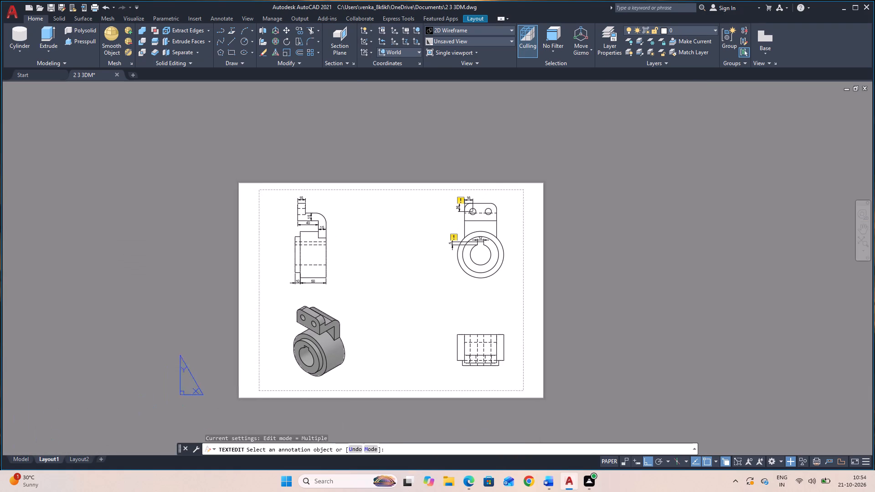
middle_click_drag(423, 244, 480, 236)
scroll(479, 237, "up", 2)
scroll(477, 239, "down", 1)
middle_click_drag(472, 244, 470, 233)
middle_click_drag(473, 229, 485, 205)
scroll(485, 205, "up", 1)
scroll(480, 210, "down", 1)
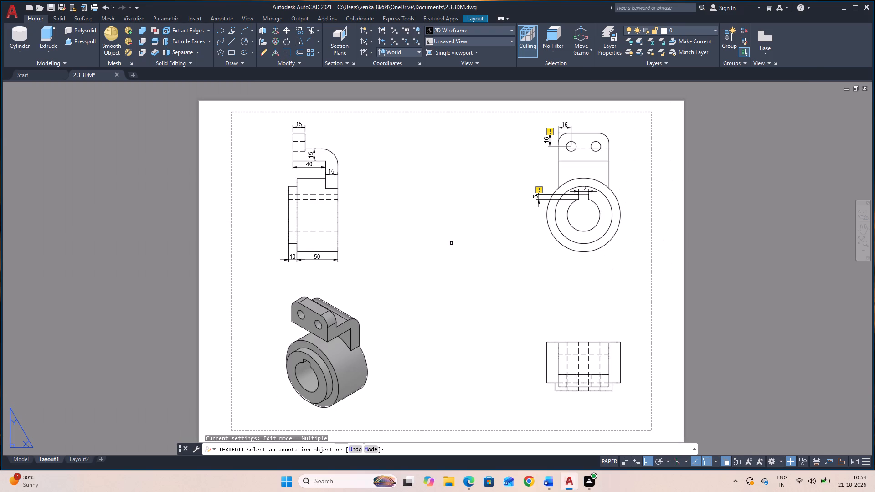
key("Escape")
Add a diameter dimension for the outermost circle in the front view, placed horizontally just outside its right side.
key("d")
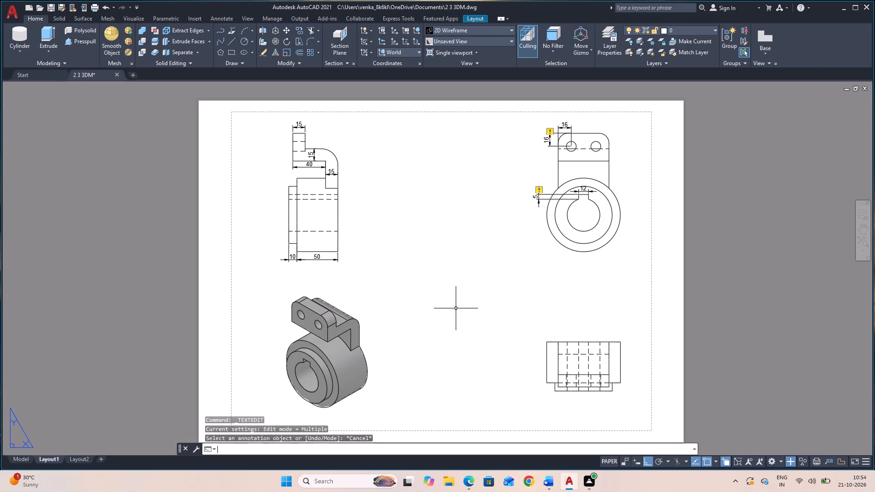
type("DI")
key("space")
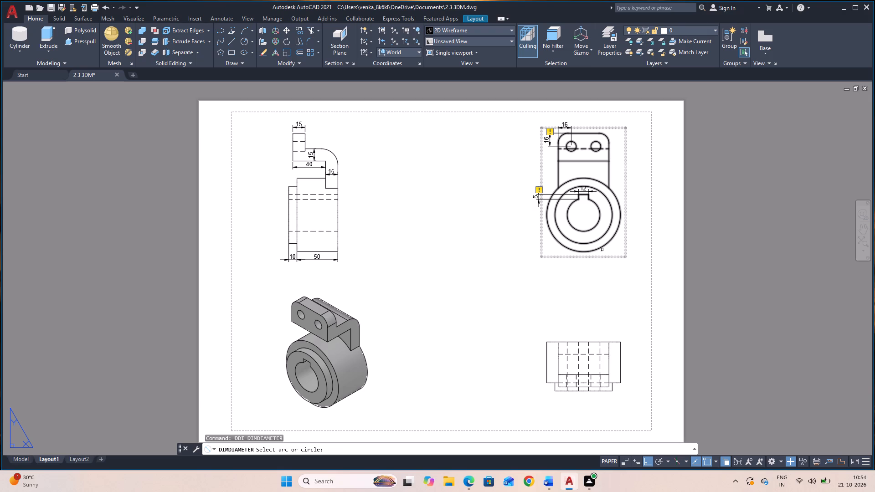
left_click(620, 212)
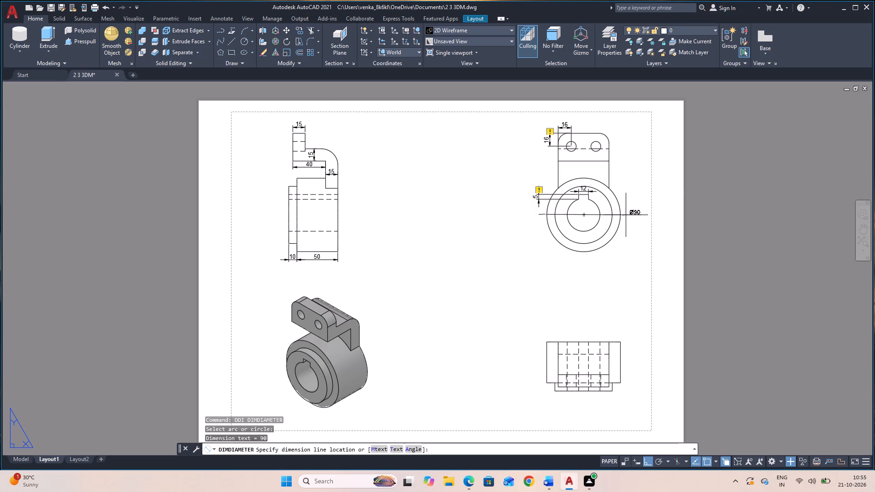
left_click(627, 215)
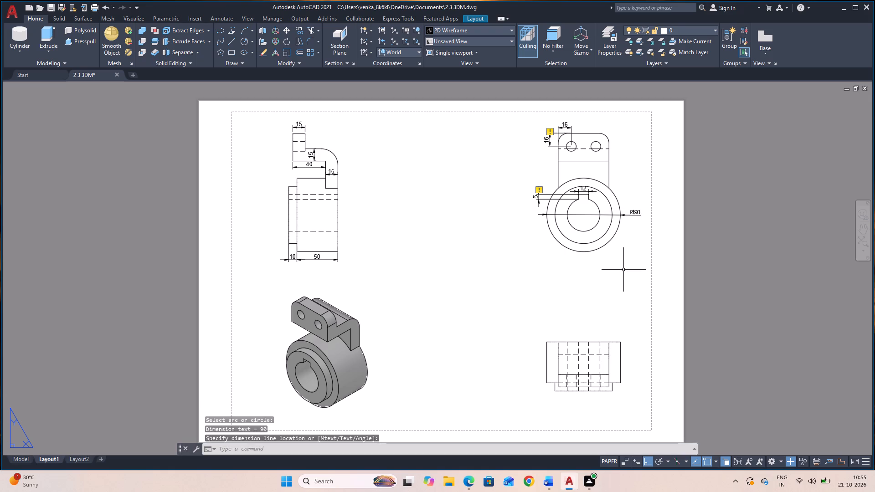
Add diameter dimensions for the front view's middle circle and bore, angled below the outer circle's diameter dimension and placed outside the part.
key("space")
left_click(606, 231)
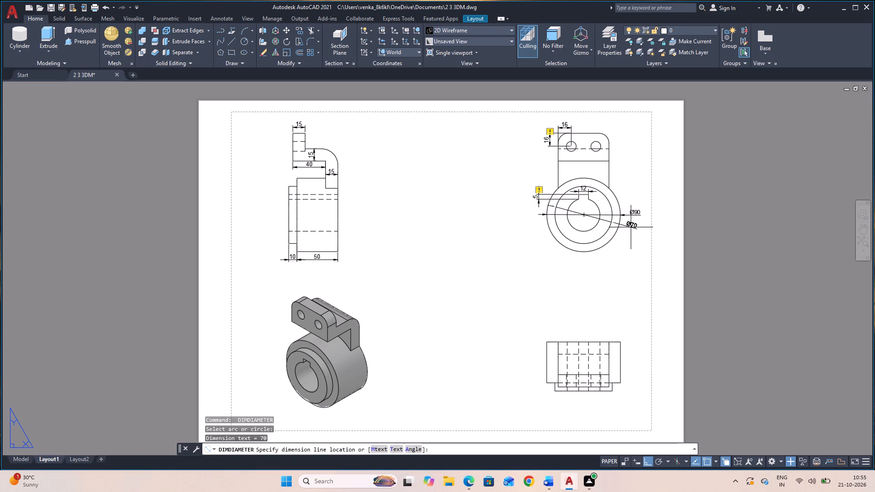
left_click(631, 227)
key("space")
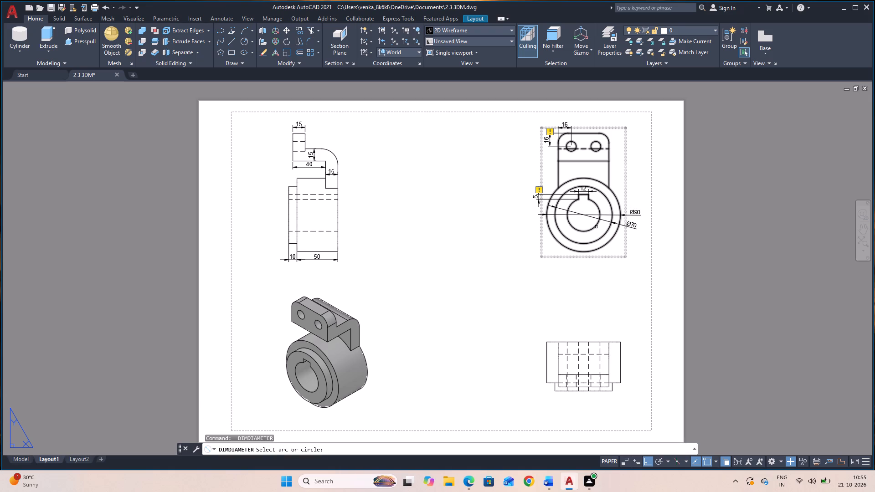
left_click(595, 226)
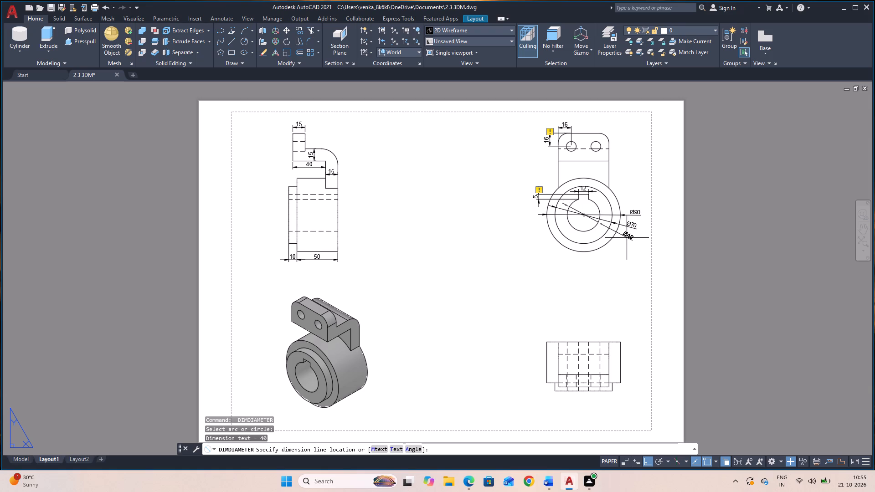
left_click(628, 239)
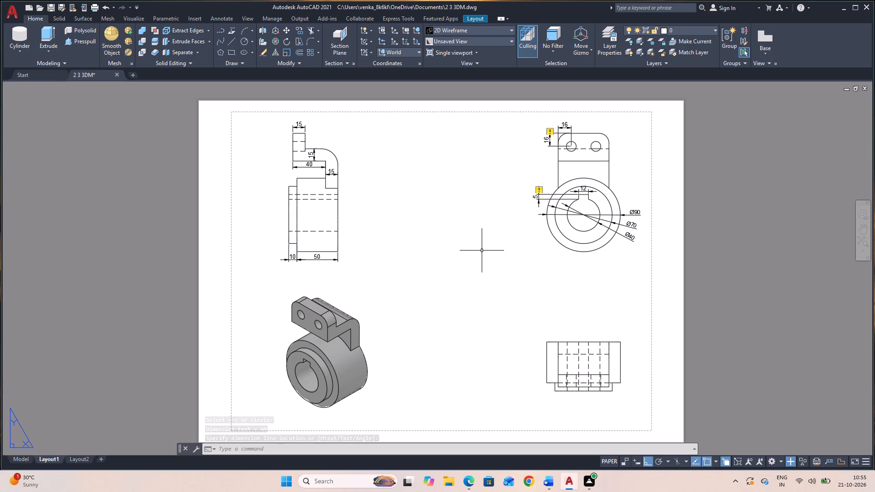
Add a diameter dimension for the bracket's right hole in the front view, placed horizontally outside the bracket's right edge.
key("space")
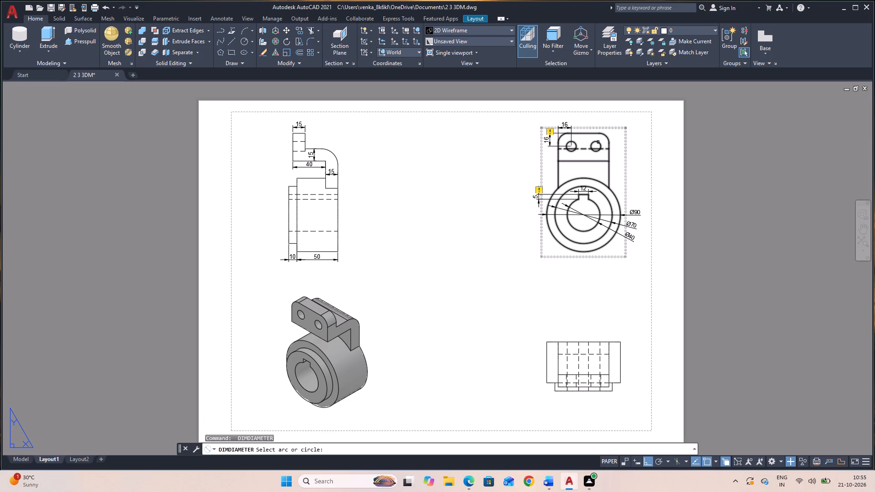
left_click(598, 142)
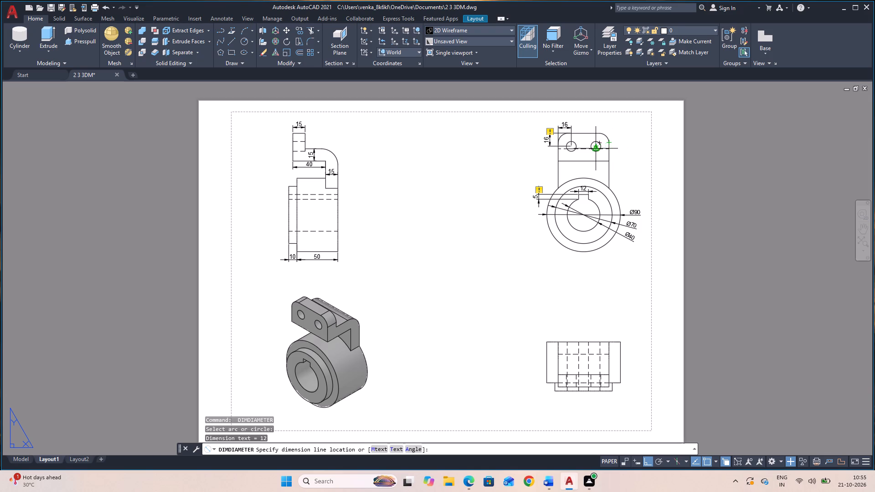
left_click(627, 145)
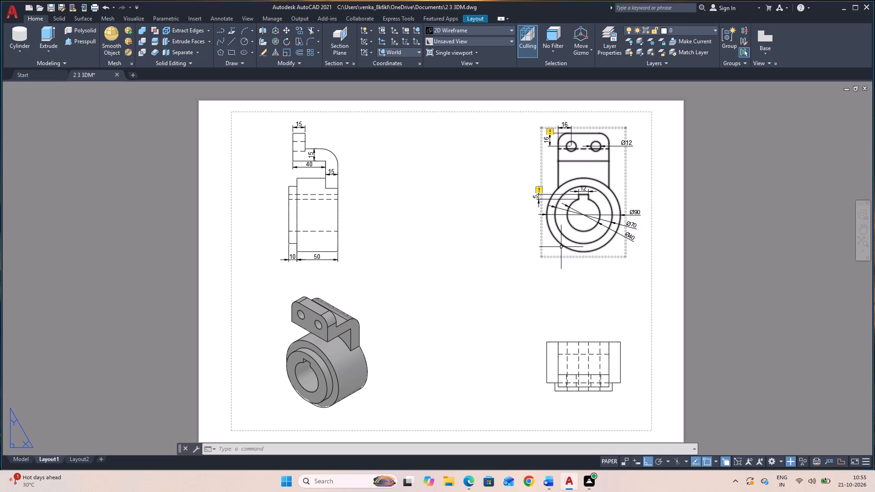
key("space")
key("space")
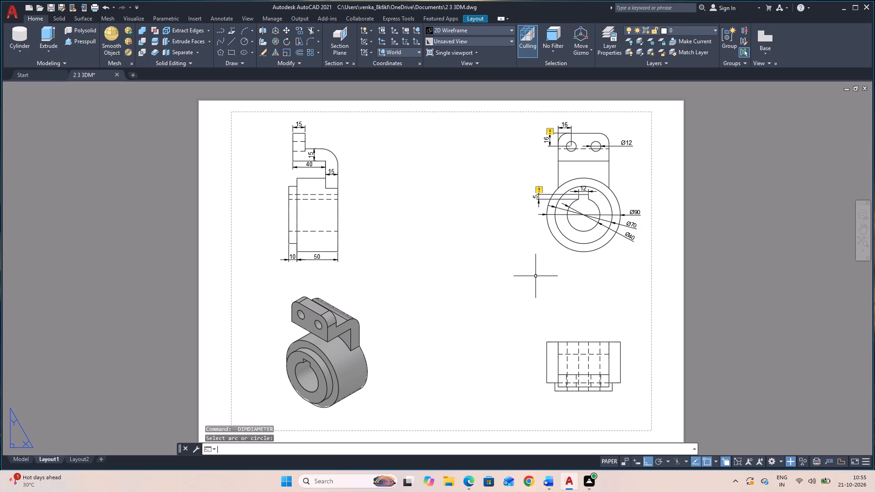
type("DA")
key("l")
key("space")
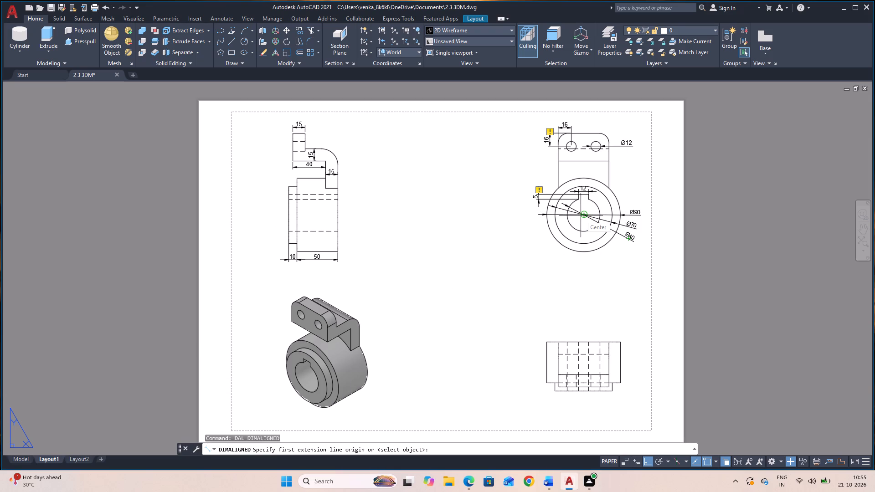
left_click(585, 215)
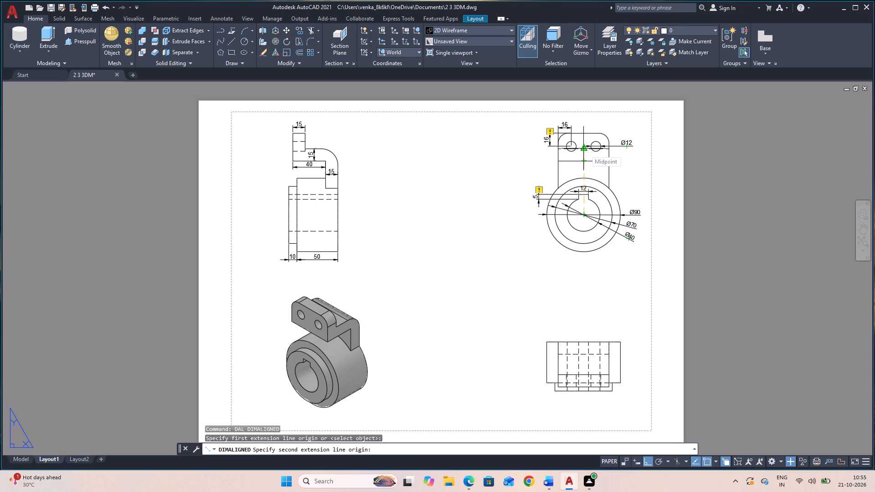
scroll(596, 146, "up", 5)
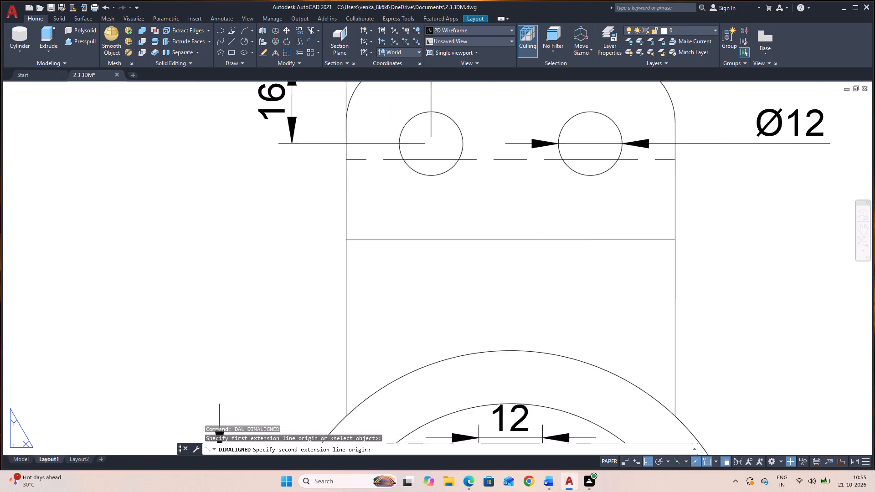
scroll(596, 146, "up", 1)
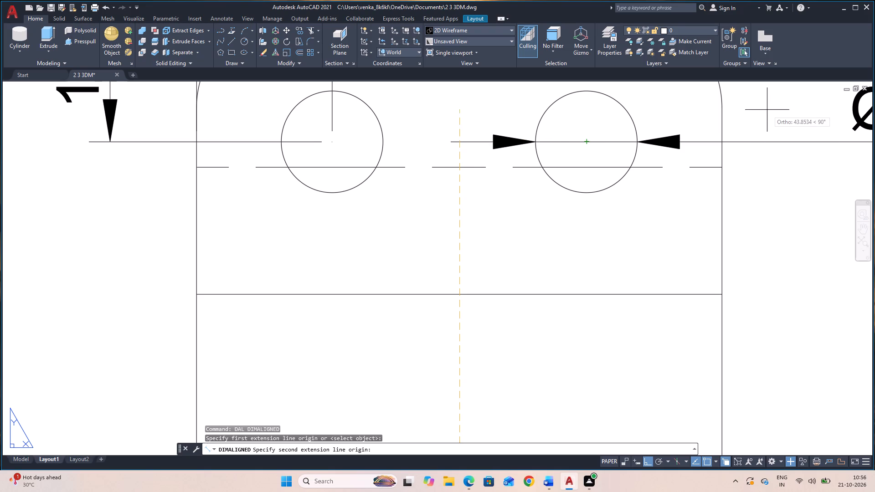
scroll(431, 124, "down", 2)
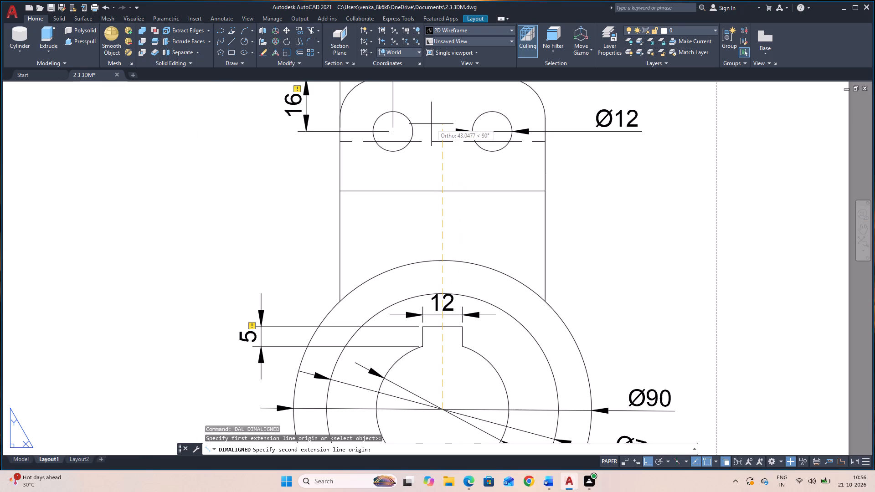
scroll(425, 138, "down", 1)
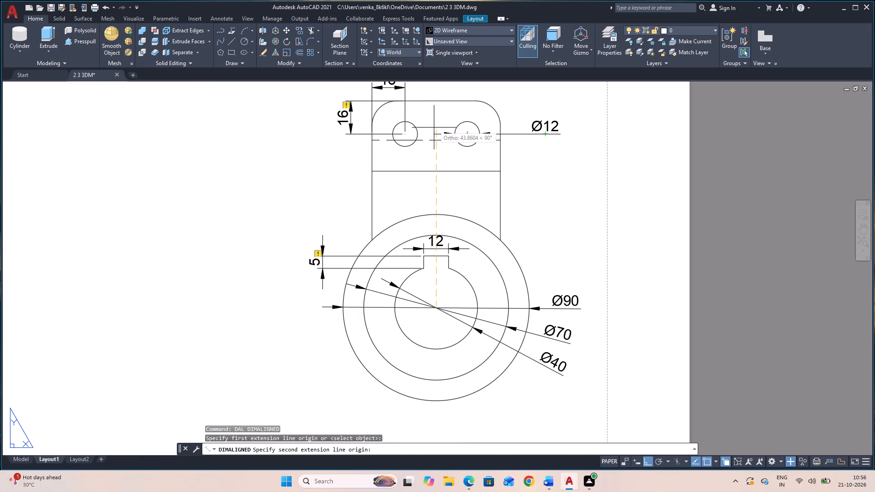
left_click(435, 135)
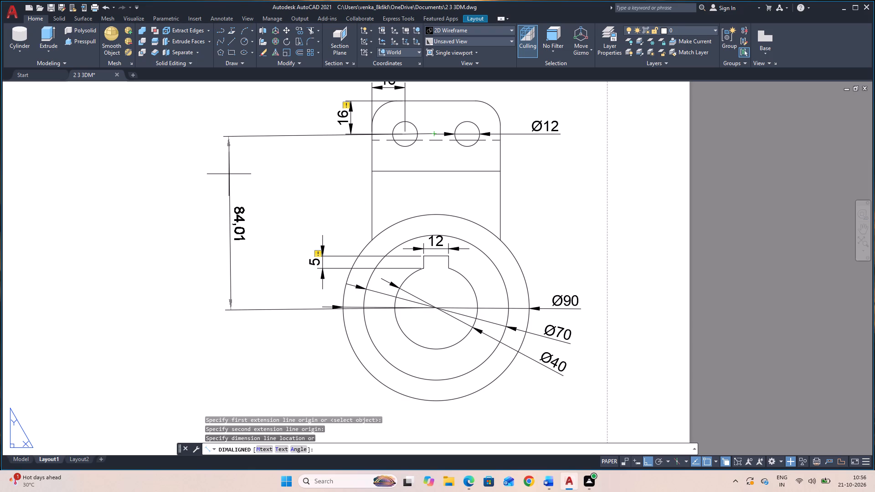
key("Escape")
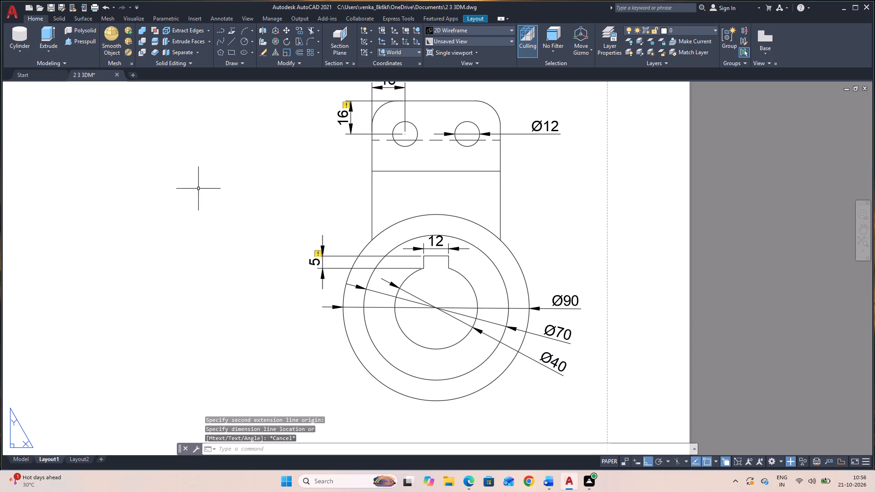
Add an aligned dimension between the two bracket hole centres in the front view, placed above the bracket beside the horizontal edge-to-hole dimension.
scroll(257, 177, "down", 1)
middle_click_drag(217, 209, 388, 195)
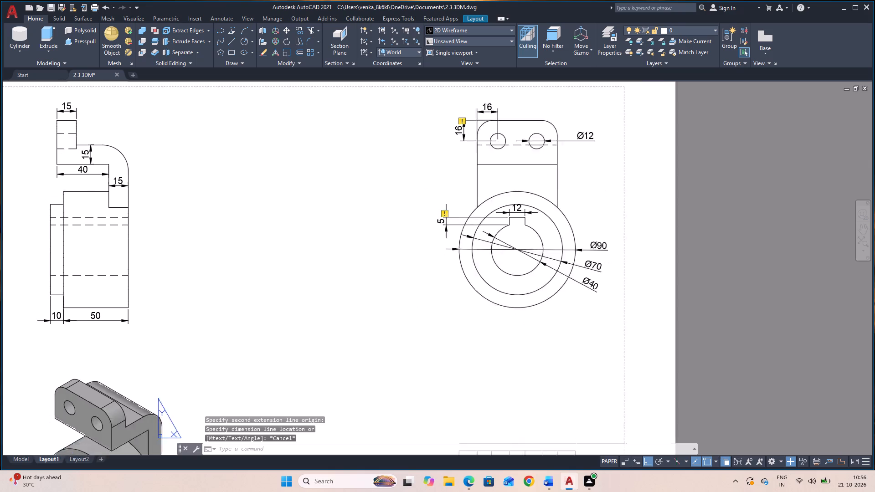
middle_click_drag(388, 195, 455, 170)
scroll(447, 177, "down", 2)
scroll(437, 187, "up", 2)
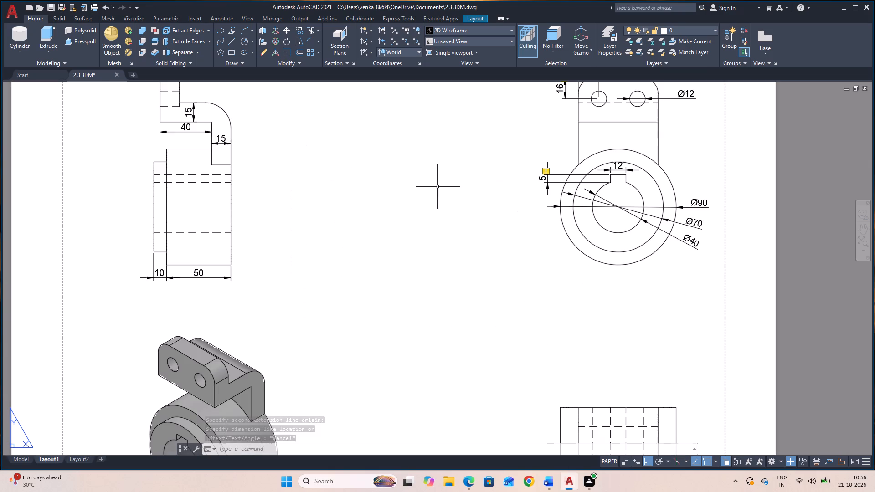
middle_click_drag(401, 226, 421, 146)
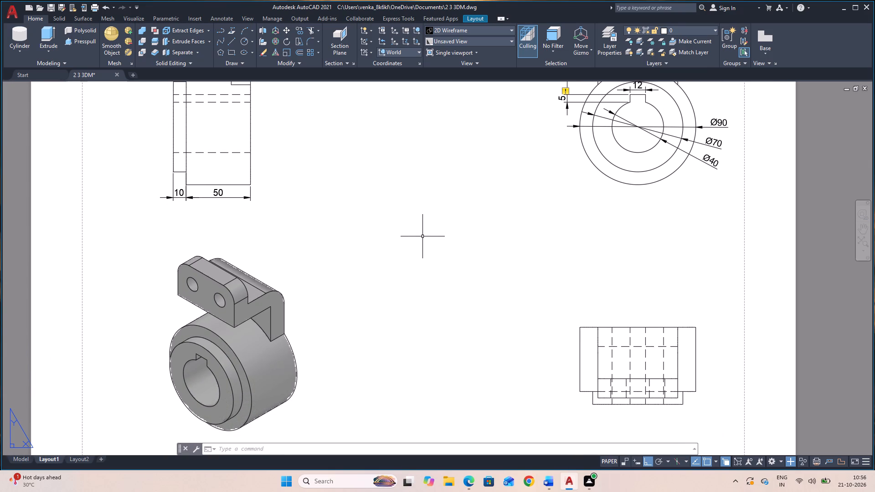
middle_click_drag(422, 230, 422, 292)
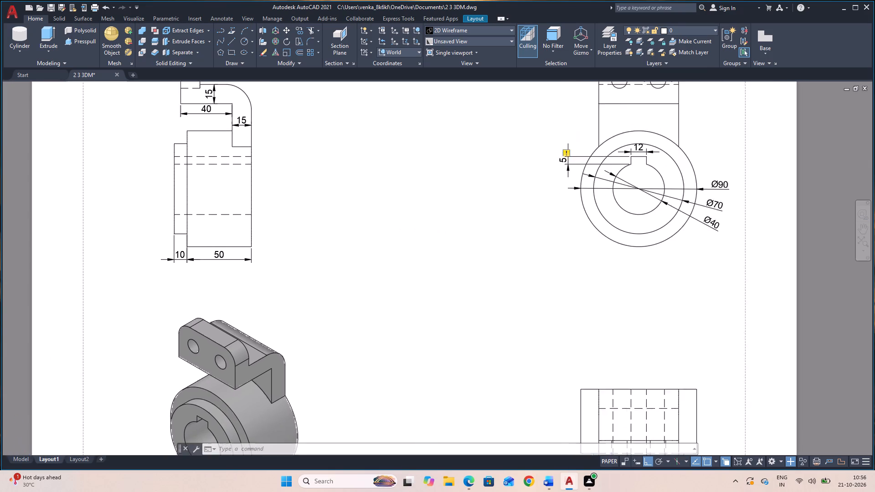
middle_click_drag(422, 292, 393, 355)
key("Escape")
key("space")
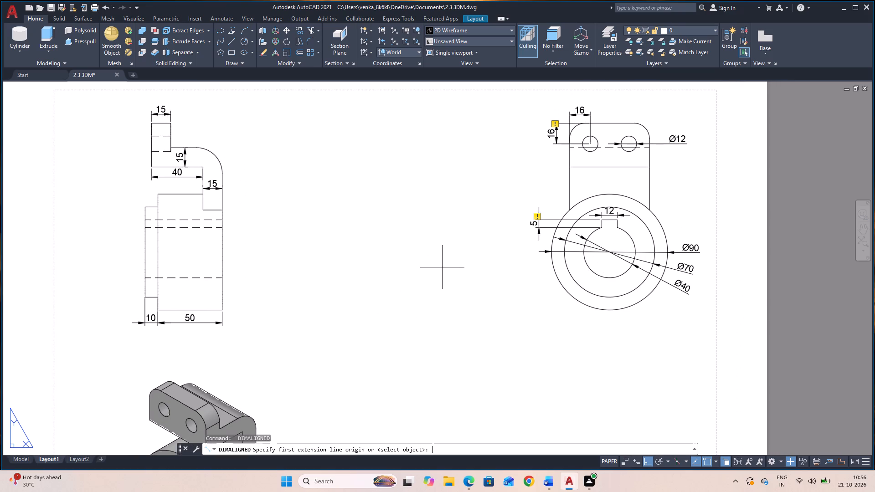
left_click(593, 144)
left_click(628, 143)
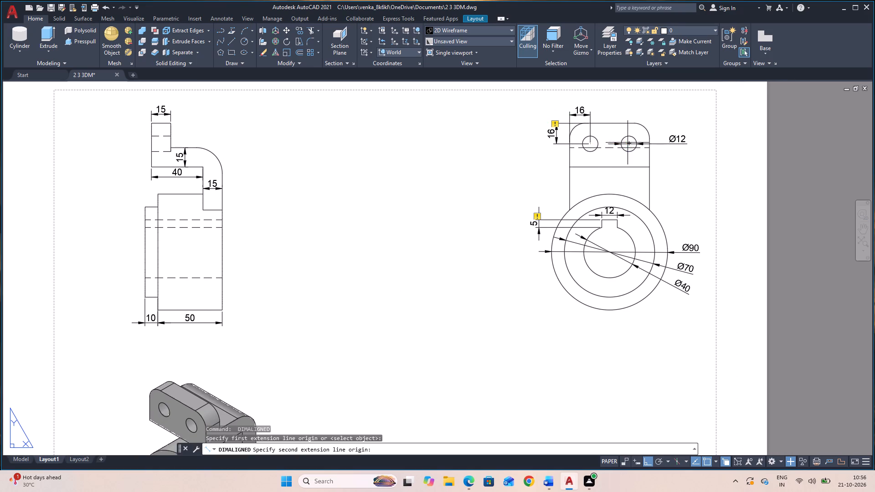
left_click(620, 116)
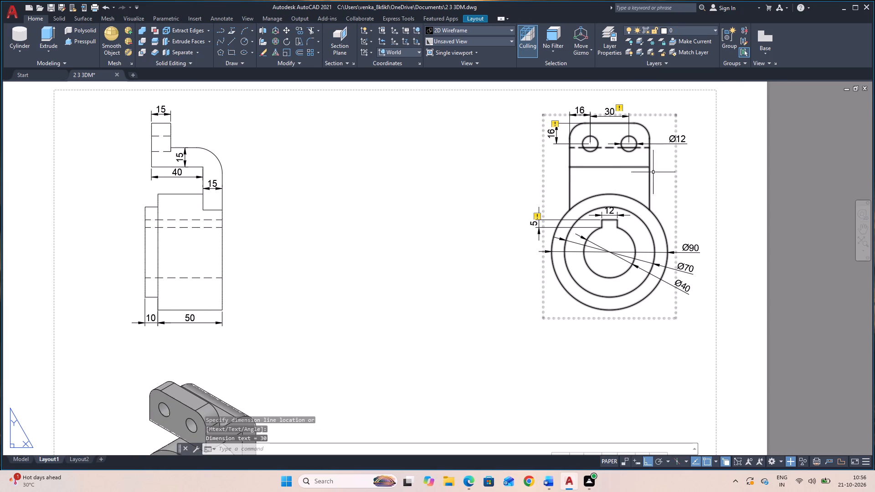
Start a plot of Layout1 using the DWG To PDF.pc3 plotter and the monochrome.ctb plot style table.
scroll(392, 190, "down", 1)
middle_click_drag(391, 207, 442, 196)
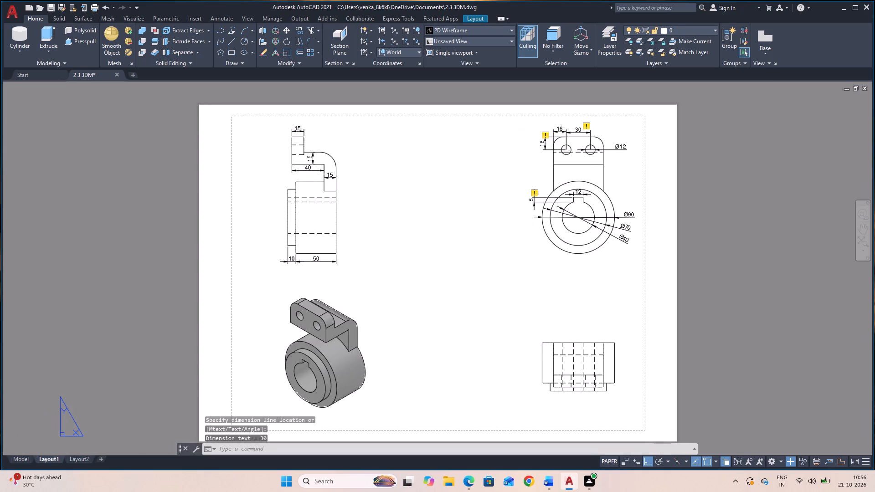
middle_click_drag(442, 196, 442, 195)
scroll(438, 199, "up", 1)
scroll(438, 199, "down", 1)
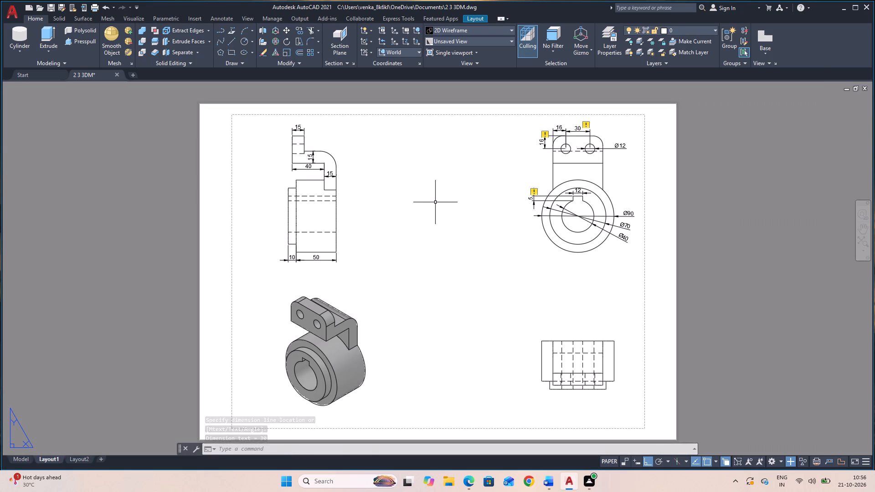
left_click_drag(436, 202, 439, 191)
middle_click(438, 204)
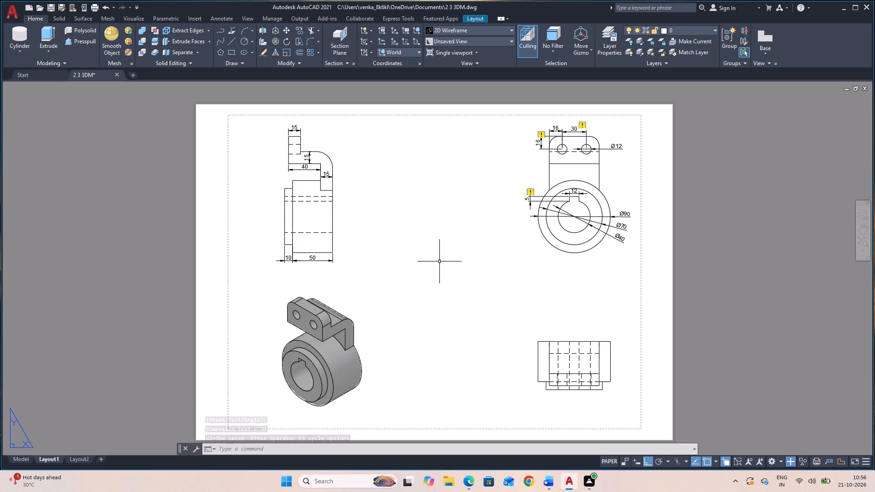
key("ctrl+p")
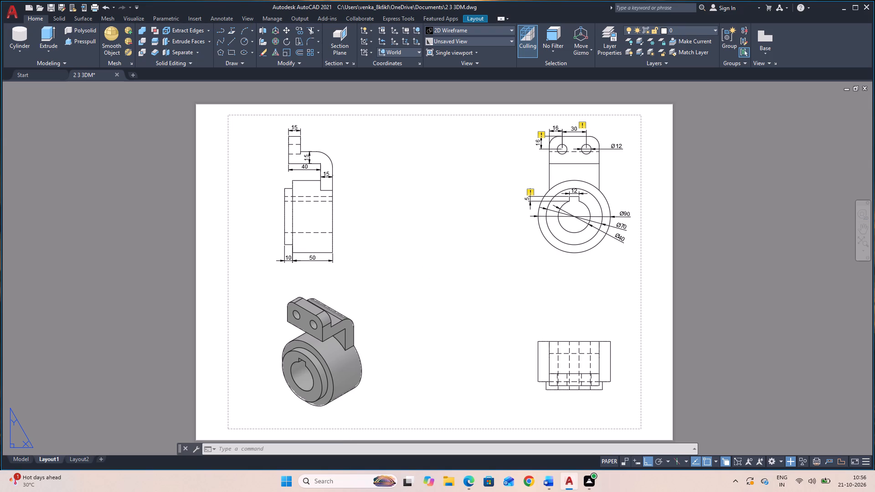
left_click(406, 173)
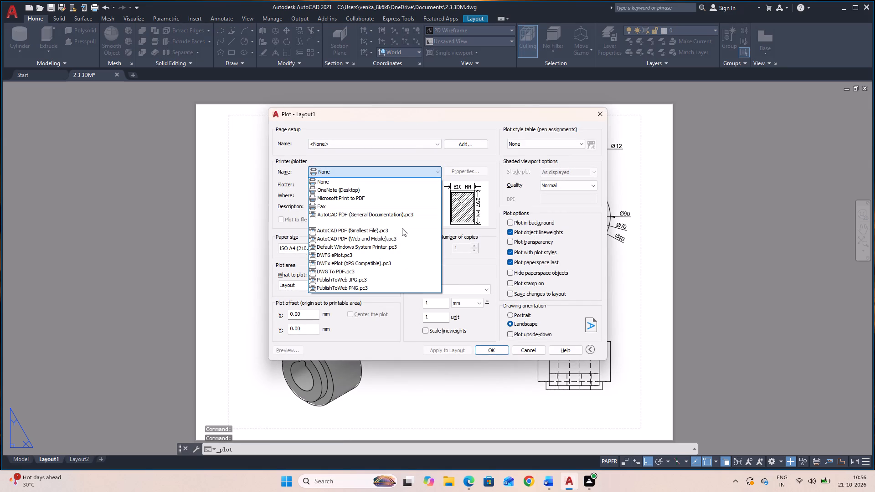
left_click(401, 268)
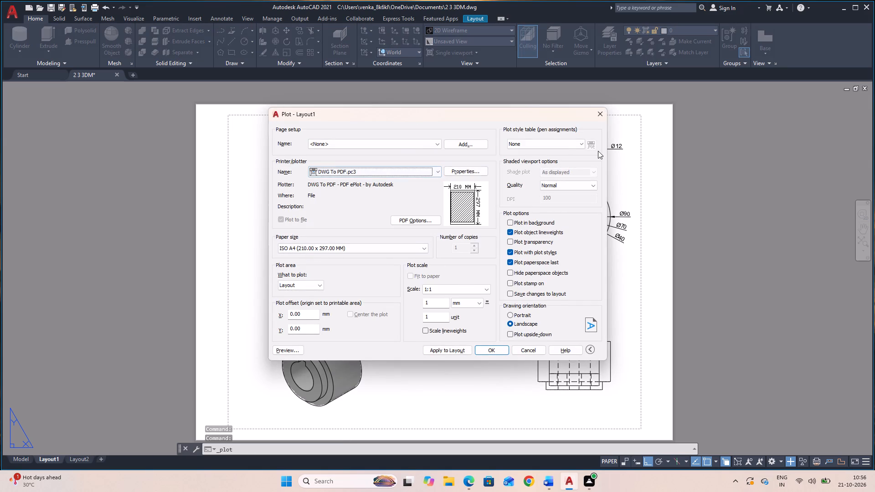
left_click(583, 145)
left_click(565, 192)
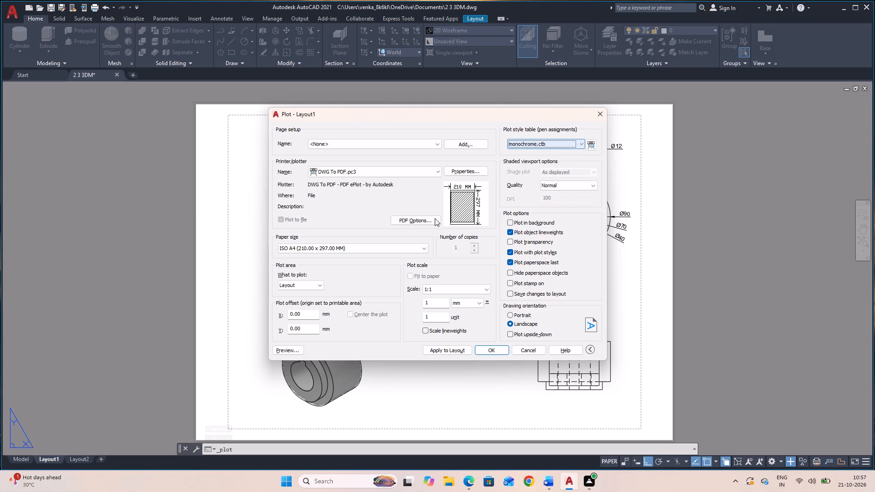
Set the plot area to a window just outside the sheet's dashed printable border, and center the plot.
left_click(301, 287)
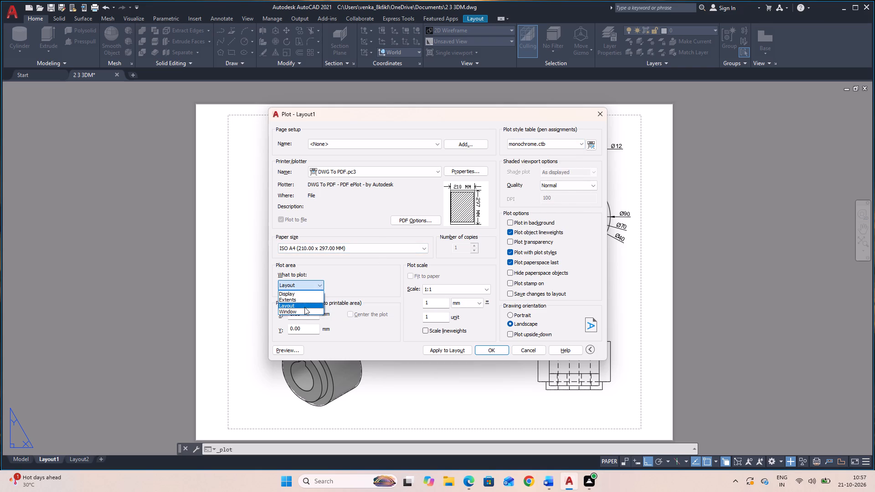
left_click(309, 313)
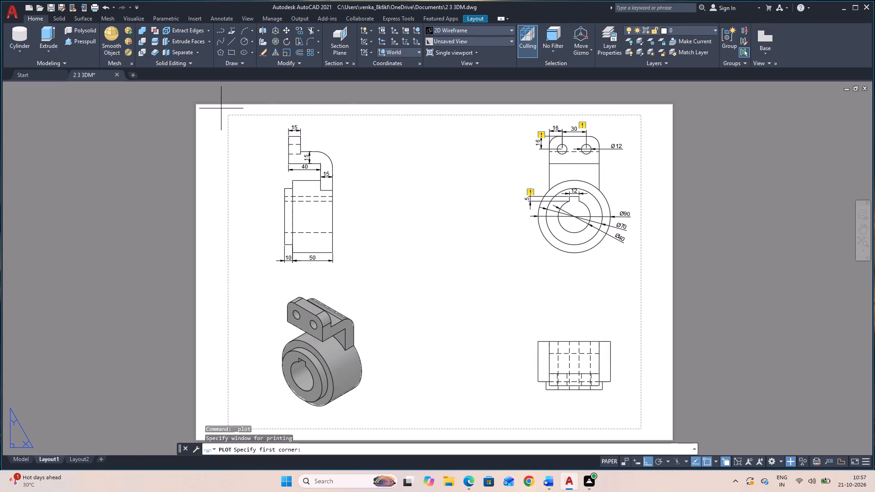
left_click(225, 112)
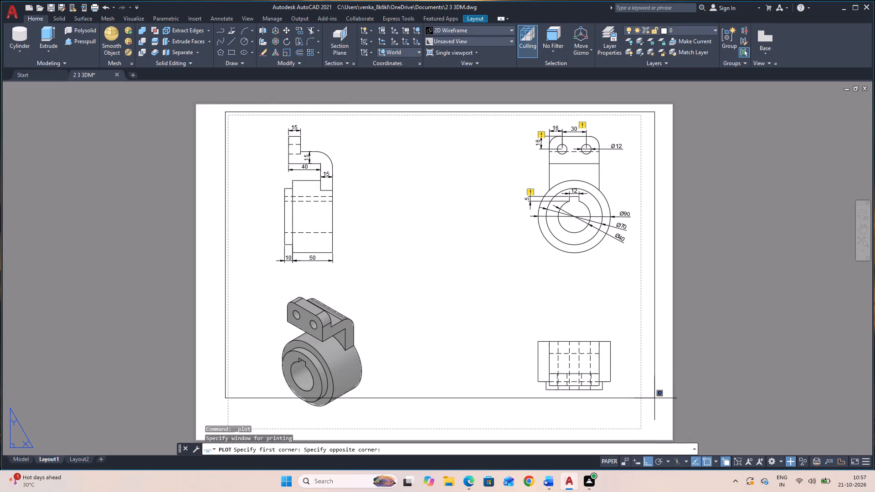
left_click(644, 431)
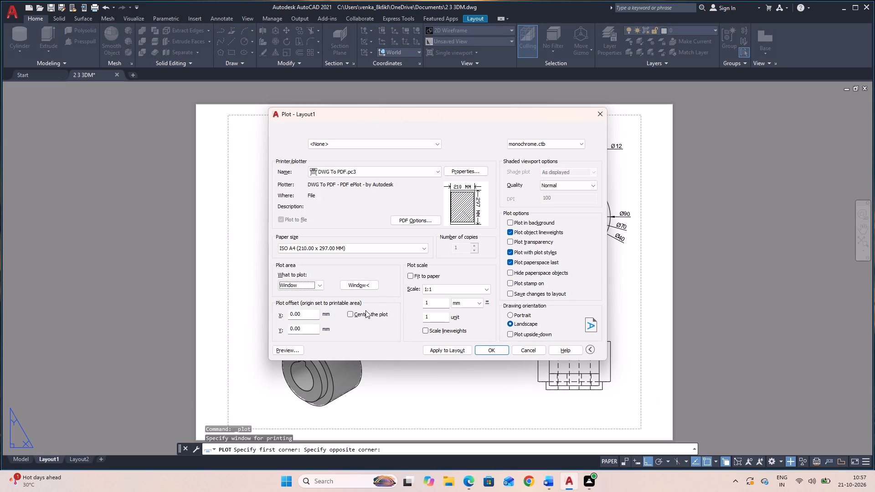
left_click(350, 310)
left_click(350, 311)
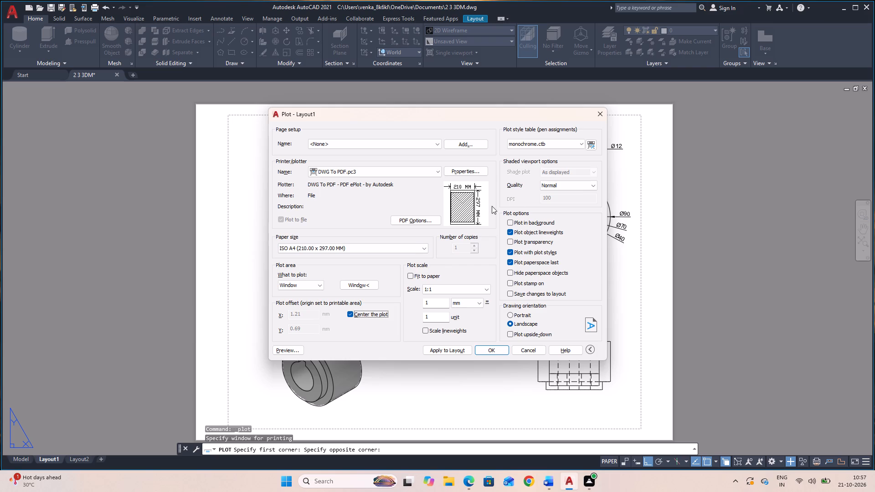
Plot the sheet to a PDF named 2 3 3DM in the Documents folder, and close the PDF viewer window.
left_click(488, 352)
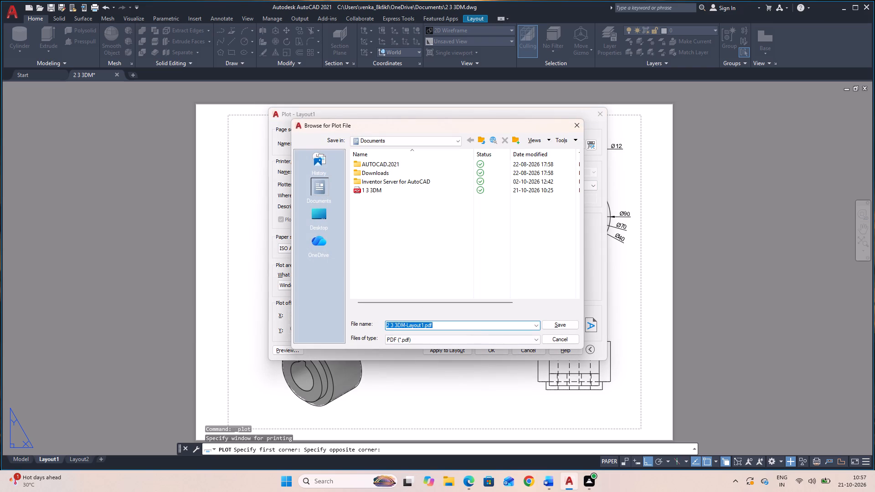
left_click(475, 325)
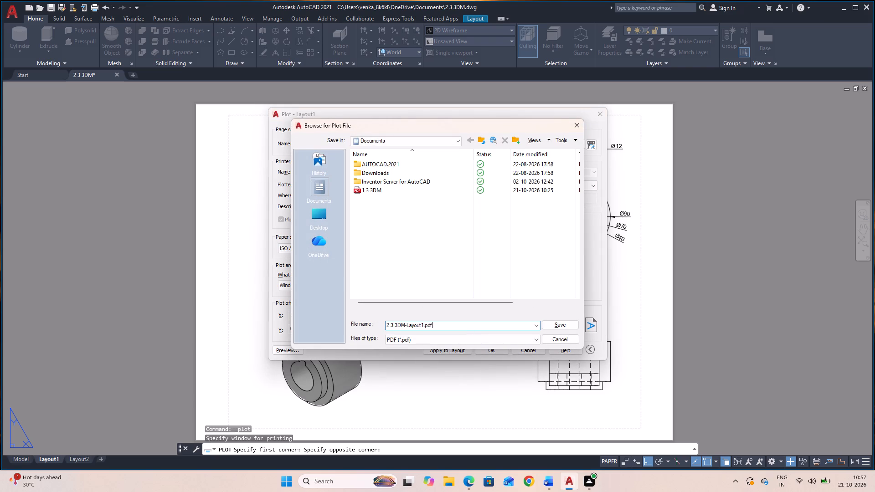
key("BackSpace")
key("BackSpace")
key("BackSpace")
key("BackSpace")
key("BackSpace")
key("BackSpace")
key("BackSpace")
key("BackSpace")
key("BackSpace")
key("BackSpace")
key("BackSpace")
key("BackSpace")
left_click(576, 323)
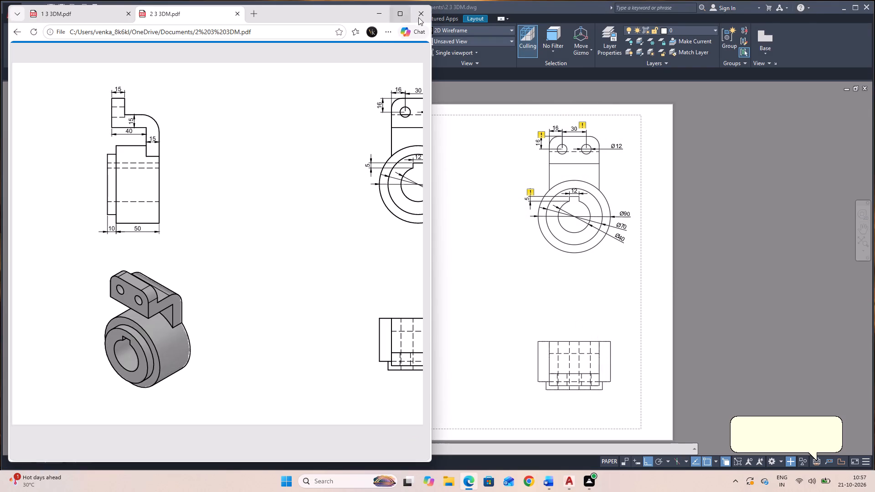
left_click(426, 12)
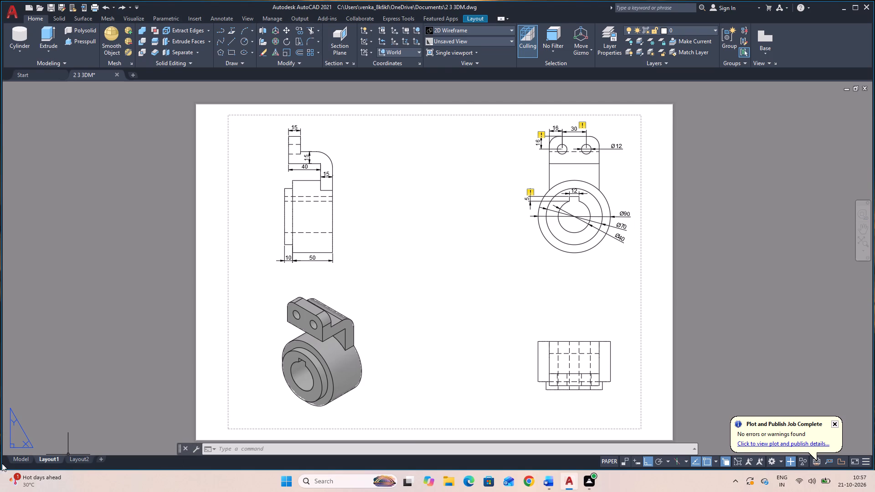
Switch from Layout1 back to model space.
left_click(13, 456)
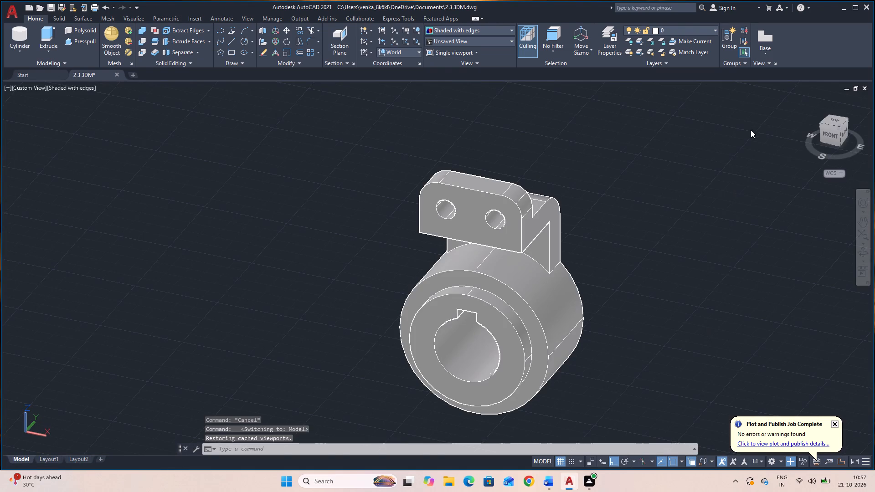